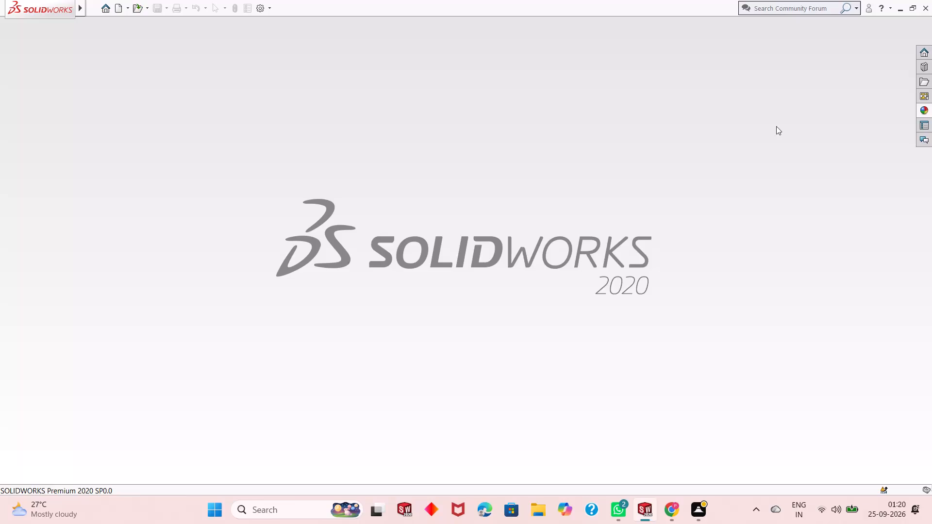
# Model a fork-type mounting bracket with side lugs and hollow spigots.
# Create a new part document.
pyautogui.click(115, 5)
pyautogui.doubleClick(233, 236)
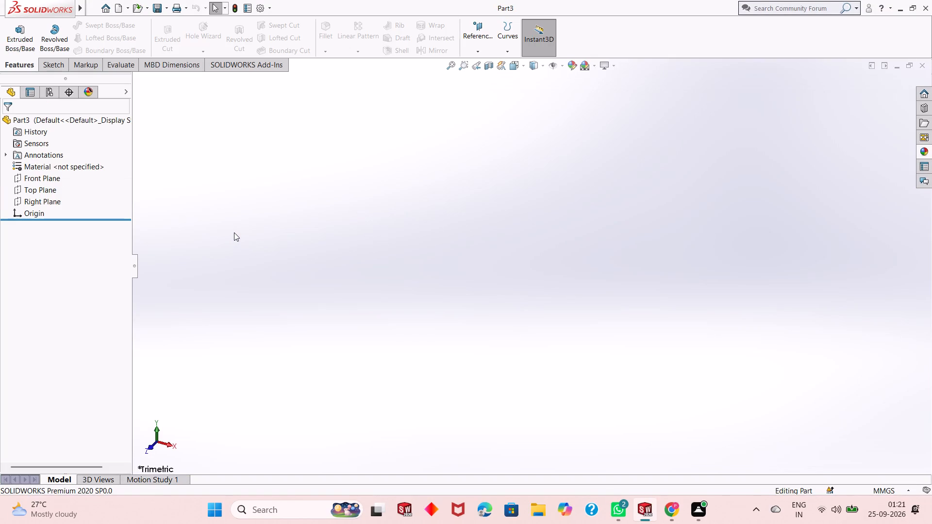
# Start a sketch on the Front Plane and draw a center rectangle from the origin, about 86 mm wide and 157 mm high.
pyautogui.click(36, 177)
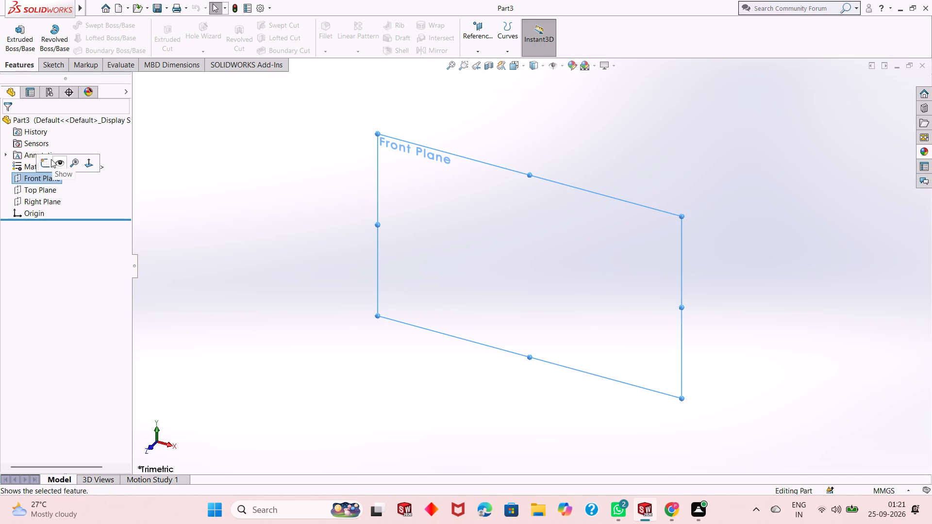
pyautogui.click(41, 159)
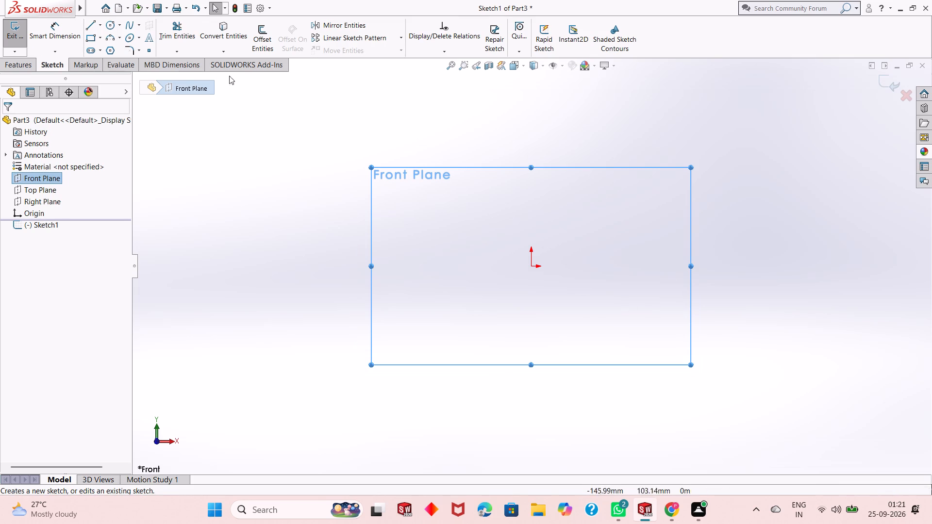
pyautogui.click(91, 35)
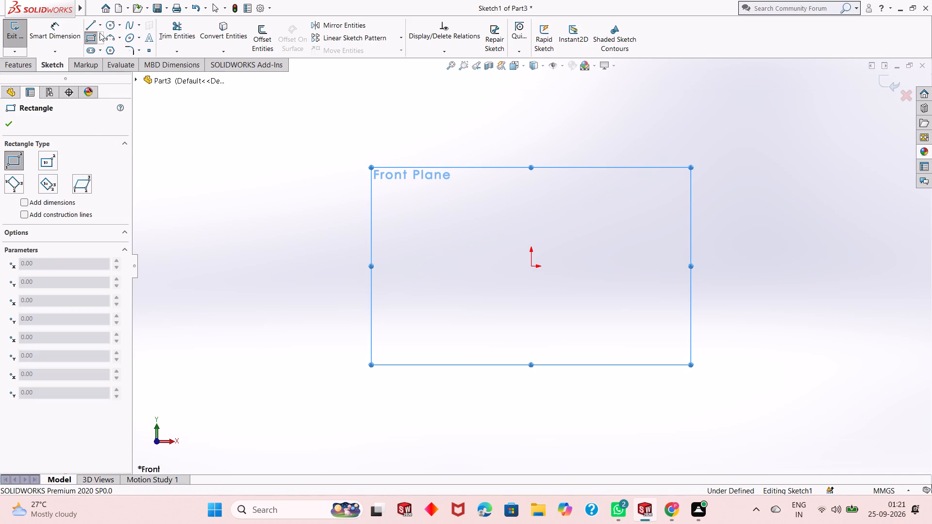
pyautogui.click(98, 35)
pyautogui.click(108, 64)
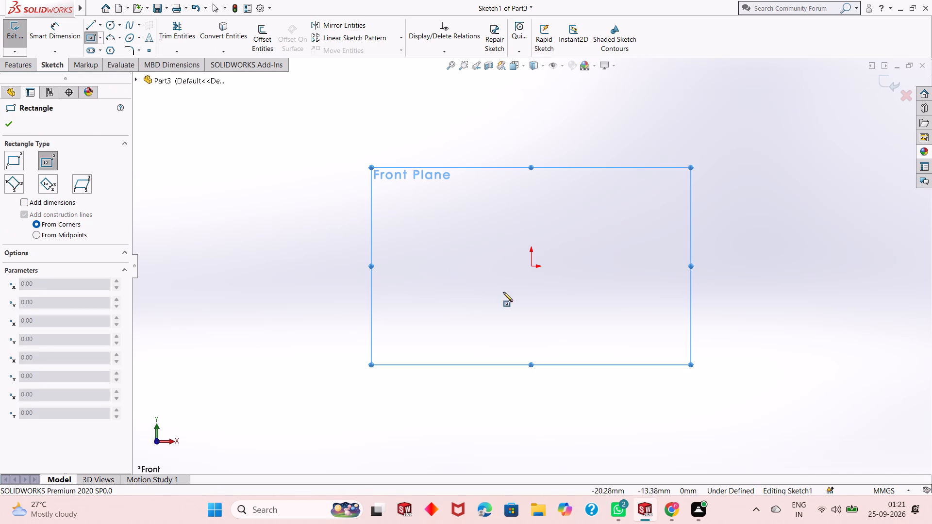
pyautogui.click(532, 267)
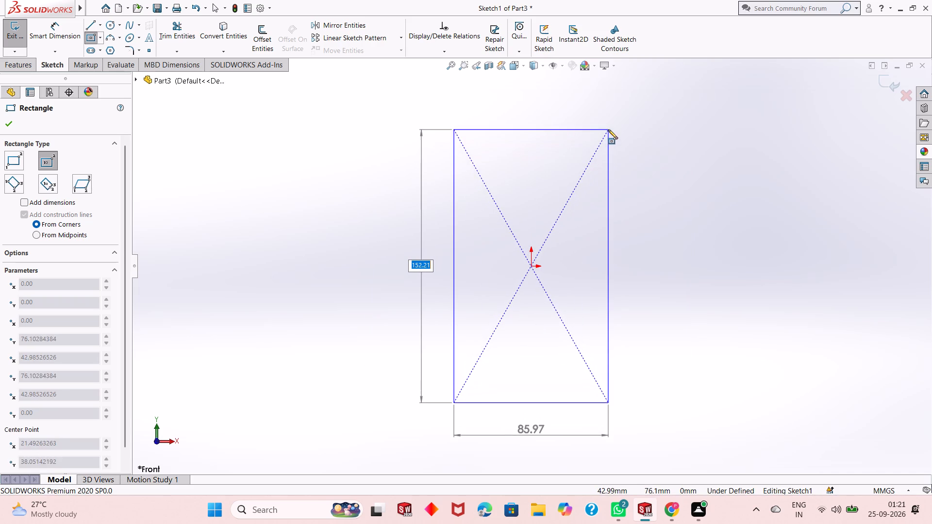
pyautogui.click(608, 126)
pyautogui.rightClick(673, 157)
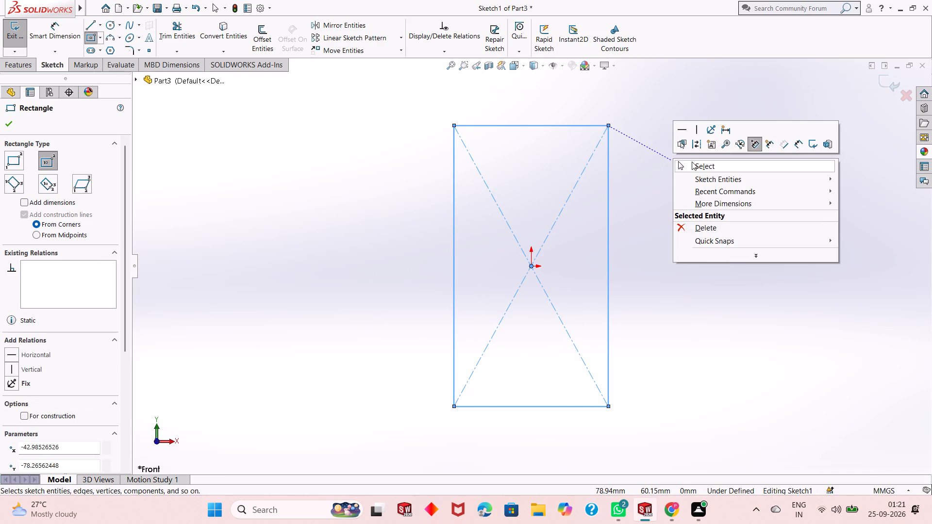
pyautogui.click(693, 162)
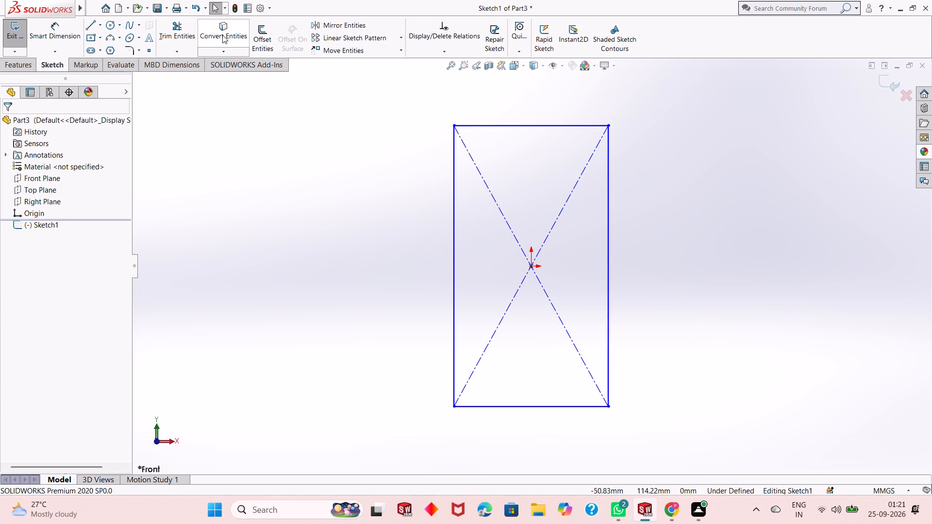
# Dimension the rectangle's vertical side with Smart Dimension and set it to 128 mm.
pyautogui.click(50, 32)
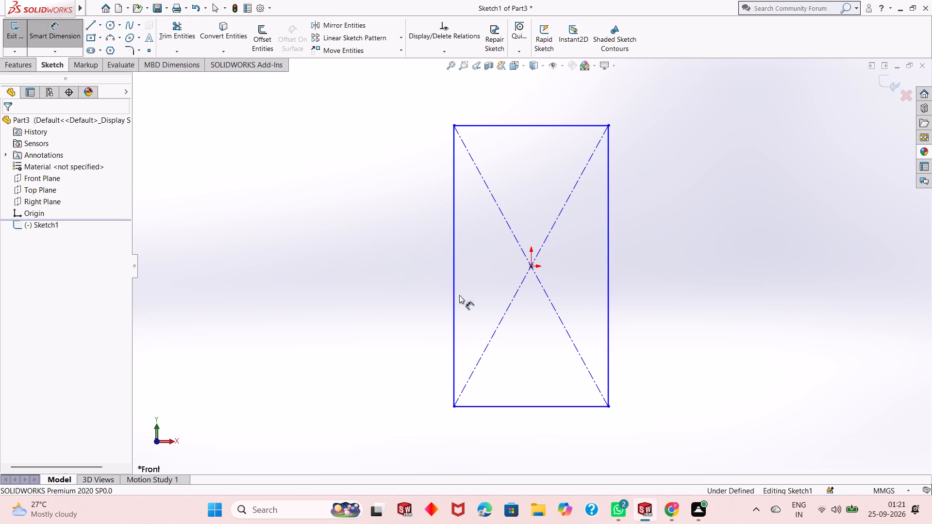
pyautogui.click(456, 258)
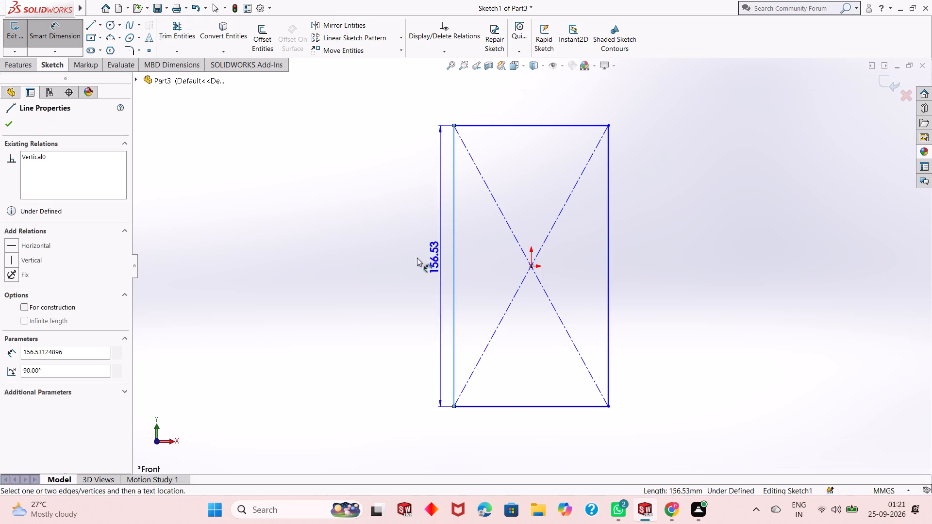
pyautogui.click(374, 267)
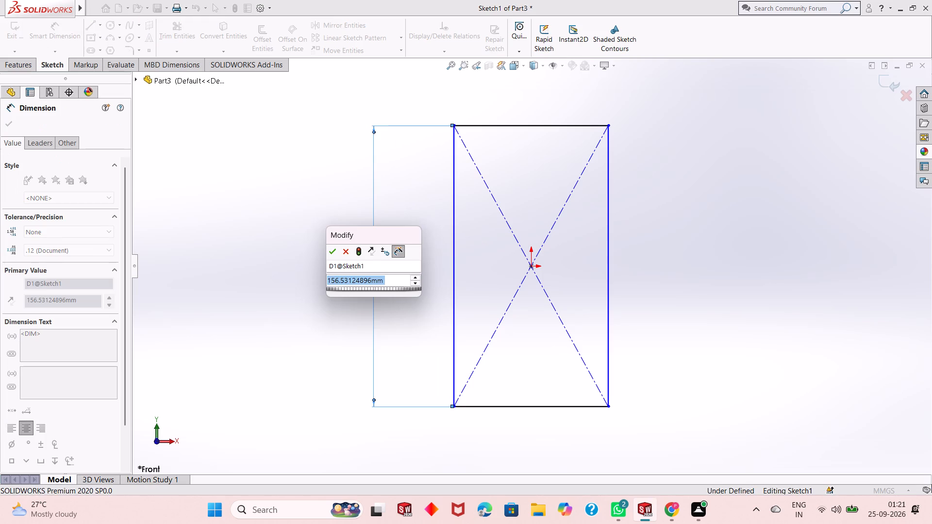
pyautogui.write('128')
pyautogui.press('Return')
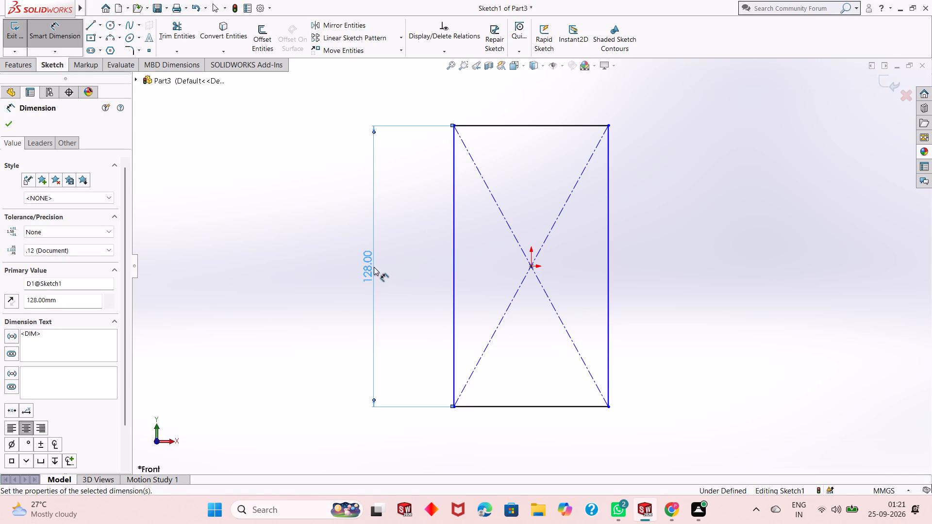
# Dimension the rectangle's bottom edge and set the width to 40 mm.
pyautogui.click(540, 407)
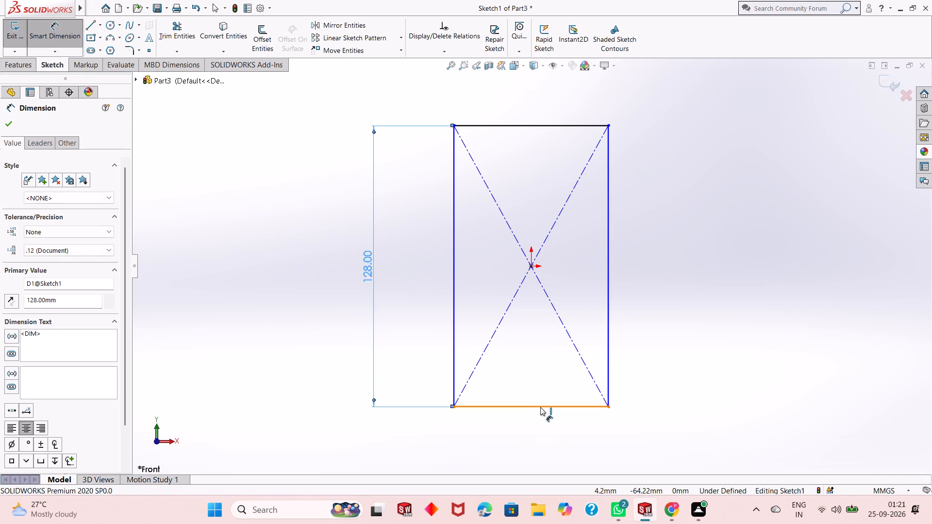
pyautogui.click(551, 444)
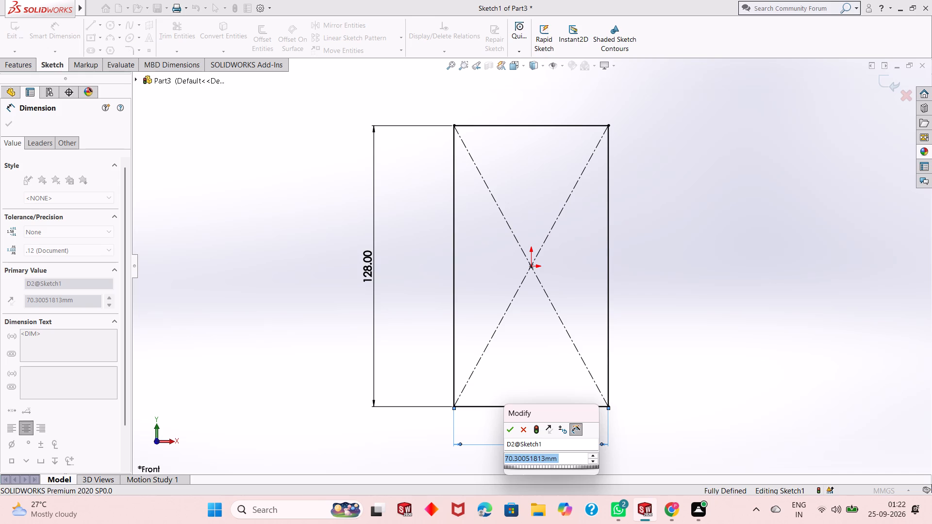
pyautogui.scroll(3, 562, 357)
pyautogui.scroll(-1, 562, 352)
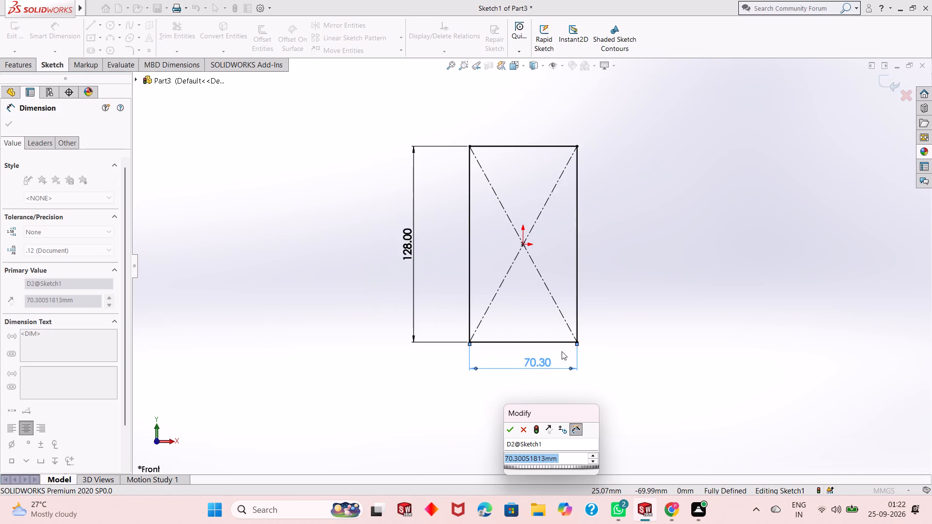
pyautogui.scroll(-1, 562, 351)
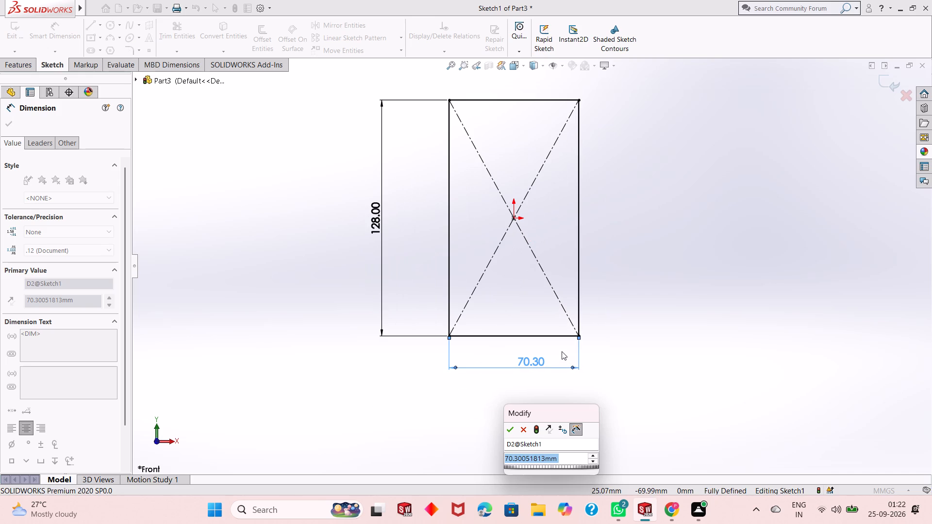
pyautogui.scroll(1, 562, 351)
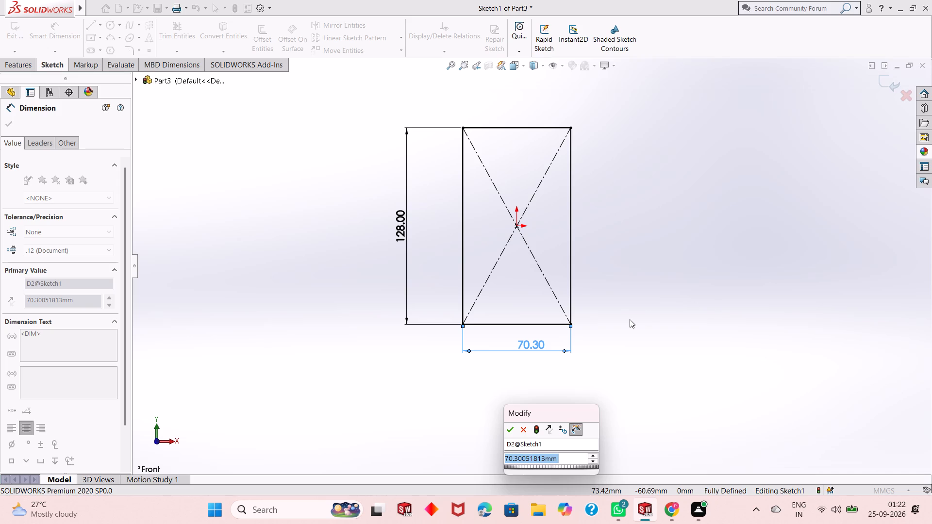
pyautogui.write('40')
pyautogui.press('Return')
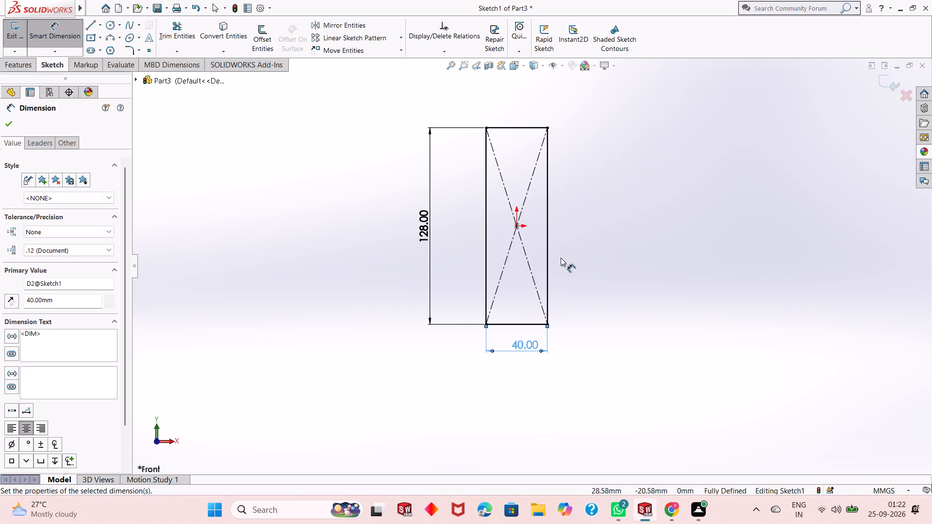
# Change the rectangle's width dimension to 52 mm and leave the dimension tool.
pyautogui.doubleClick(528, 349)
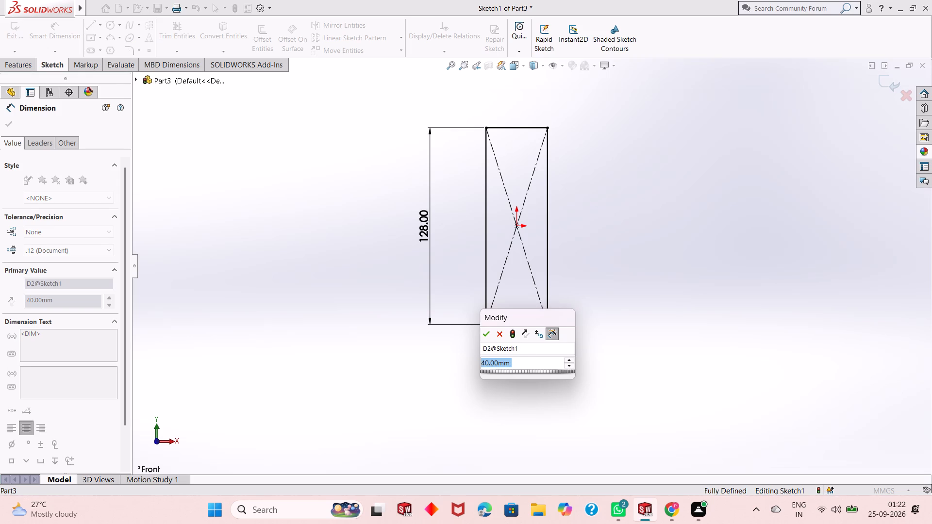
pyautogui.write('52')
pyautogui.press('Return')
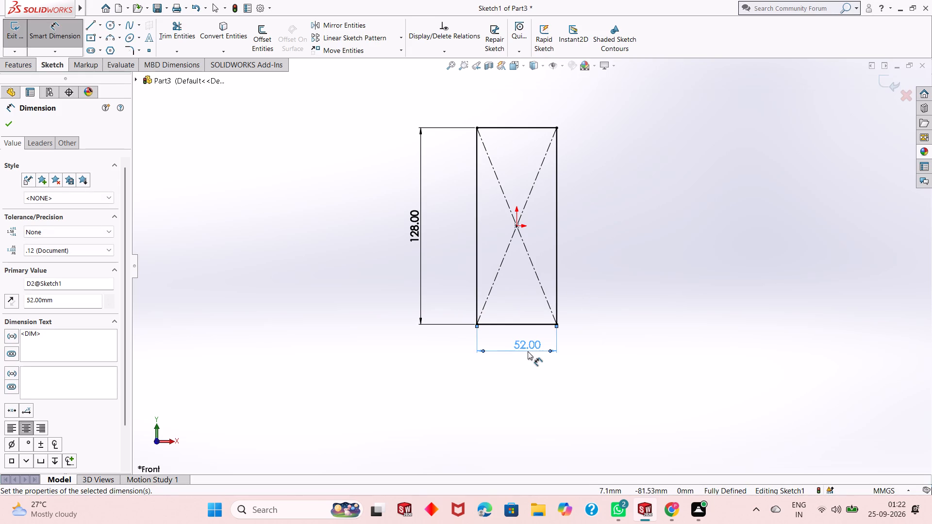
pyautogui.rightClick(260, 191)
pyautogui.click(281, 225)
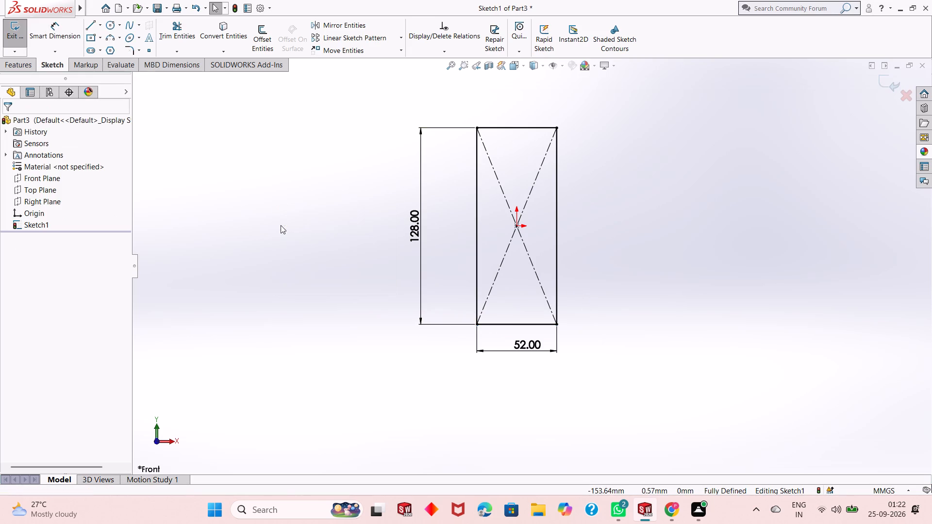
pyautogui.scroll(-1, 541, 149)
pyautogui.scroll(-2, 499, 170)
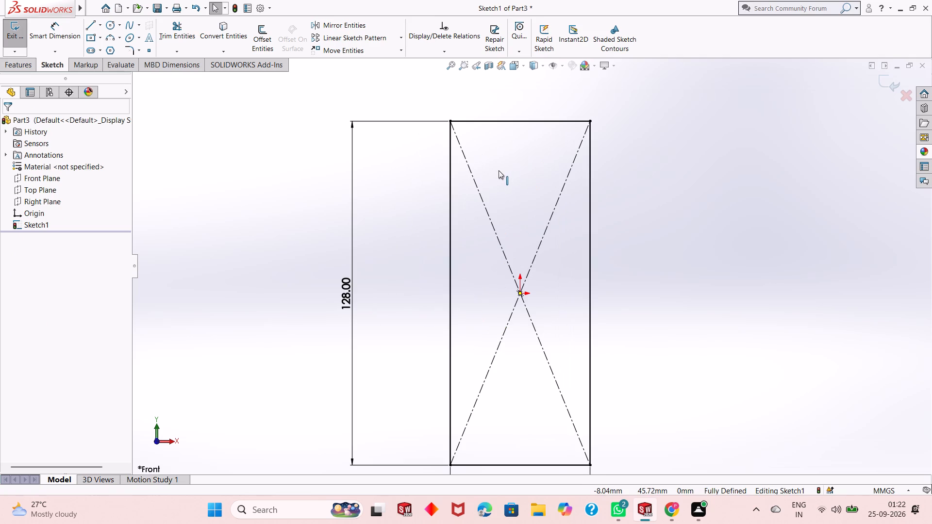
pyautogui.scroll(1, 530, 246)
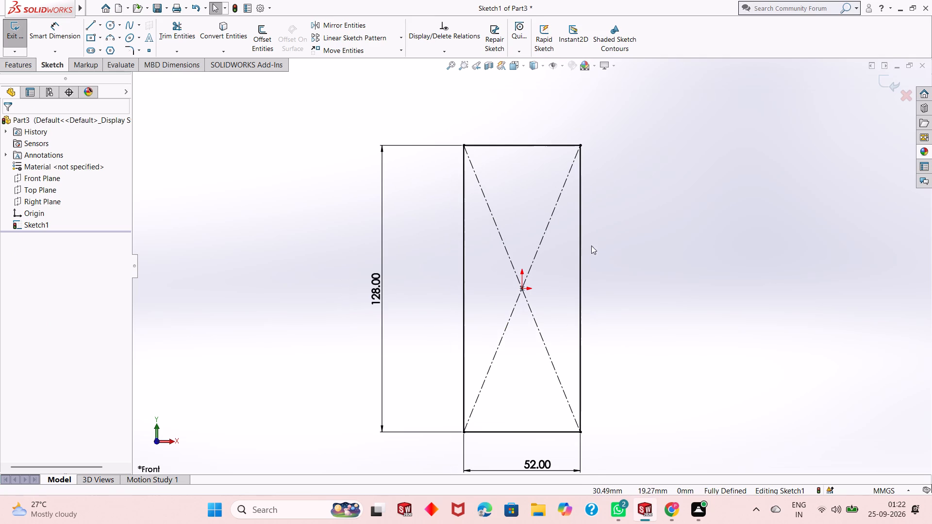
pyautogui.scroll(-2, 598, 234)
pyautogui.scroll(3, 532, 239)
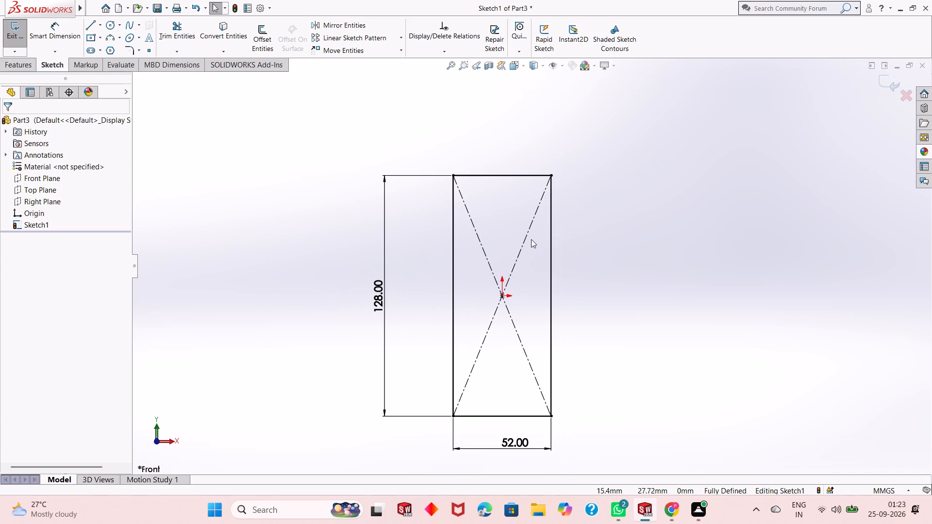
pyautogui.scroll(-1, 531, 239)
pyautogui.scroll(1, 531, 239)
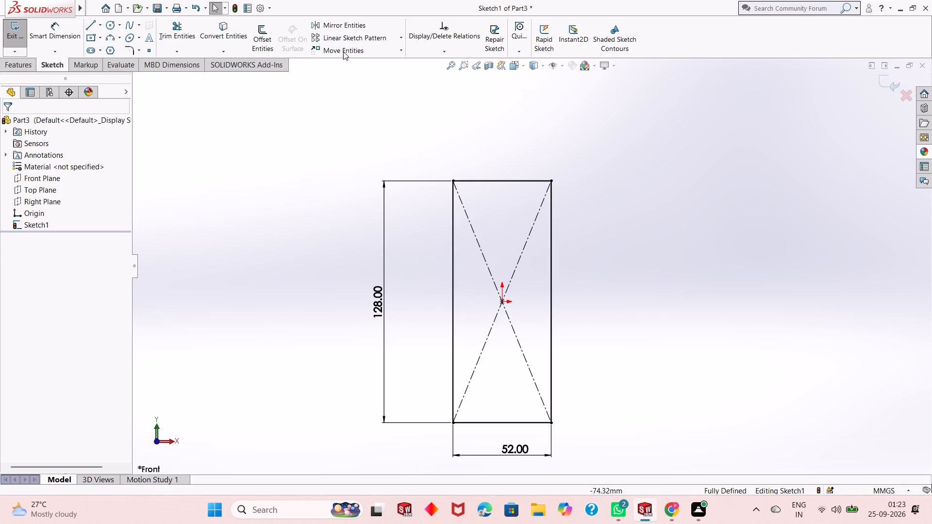
# Round all four corners of the rectangle with 14 mm sketch fillets.
pyautogui.click(131, 51)
pyautogui.write('14')
pyautogui.press('Return')
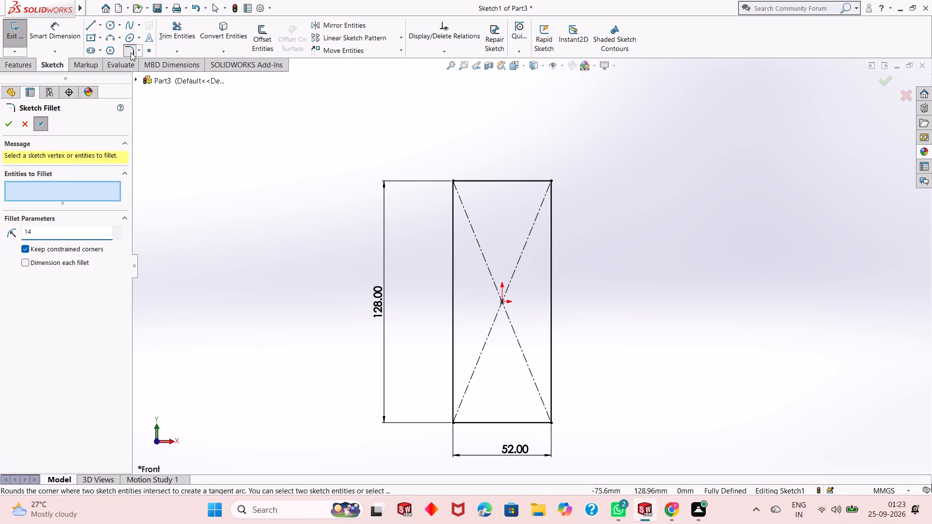
pyautogui.scroll(2, 481, 244)
pyautogui.scroll(-1, 562, 345)
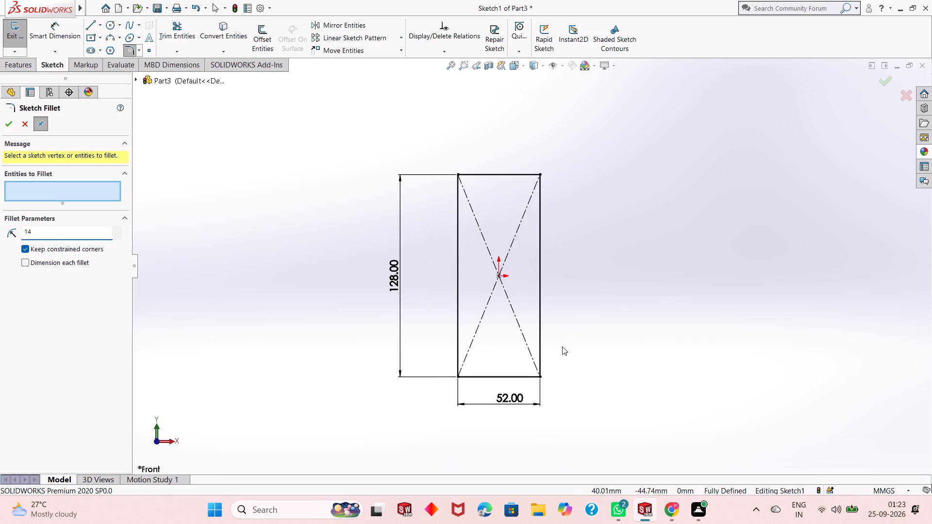
pyautogui.scroll(-1, 562, 346)
pyautogui.click(455, 137)
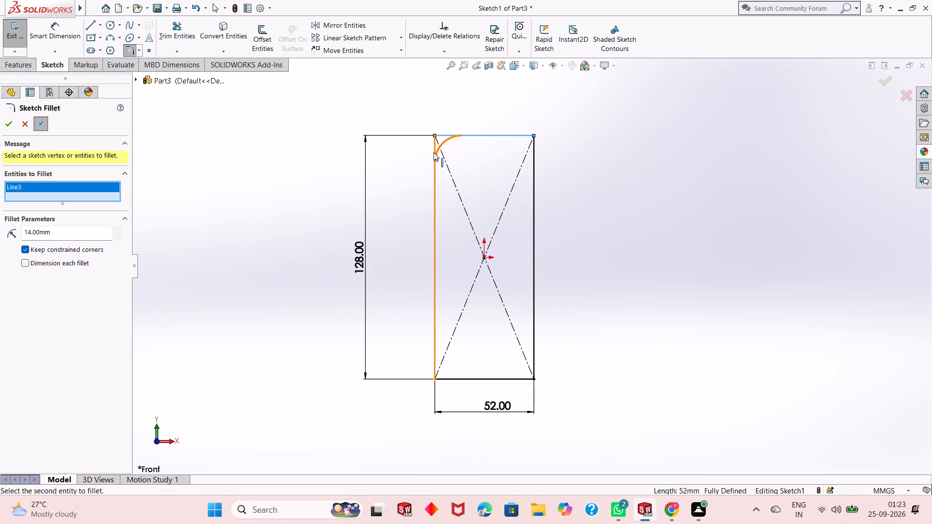
pyautogui.click(433, 155)
pyautogui.click(533, 173)
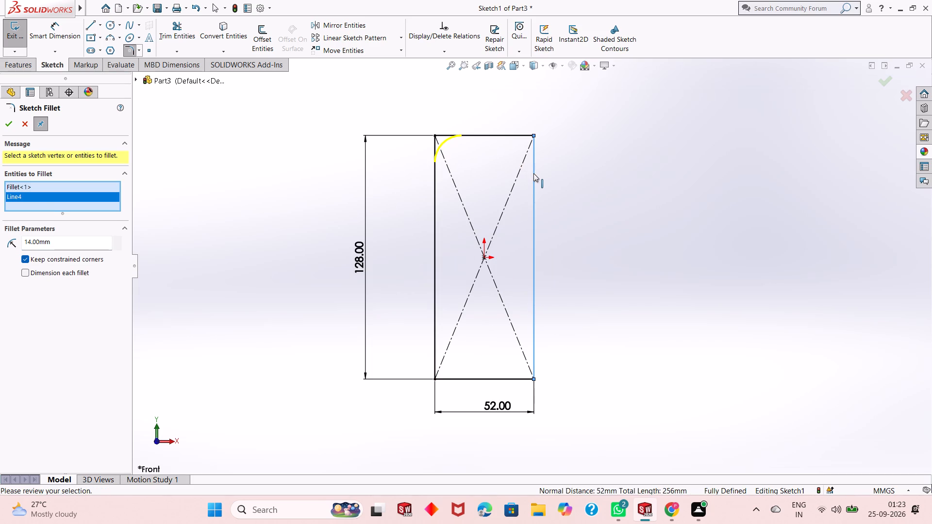
pyautogui.click(509, 135)
pyautogui.click(433, 355)
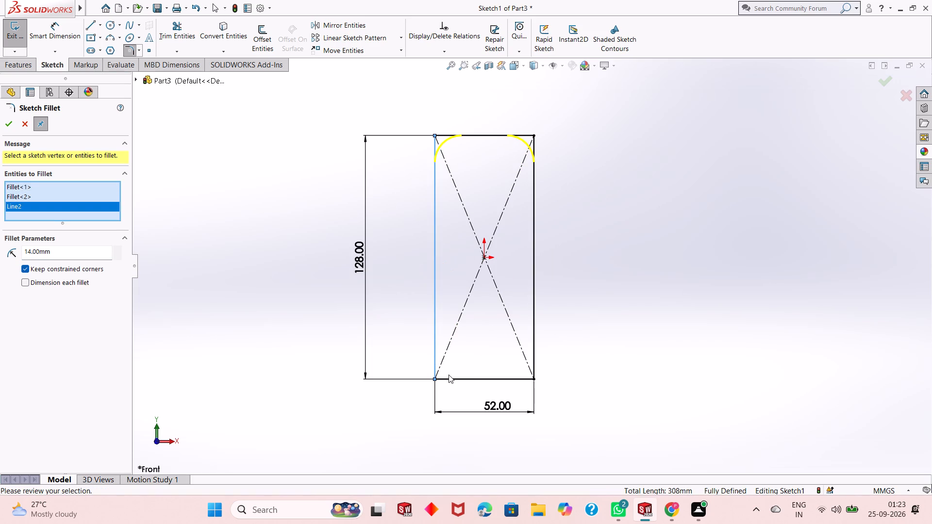
pyautogui.click(452, 379)
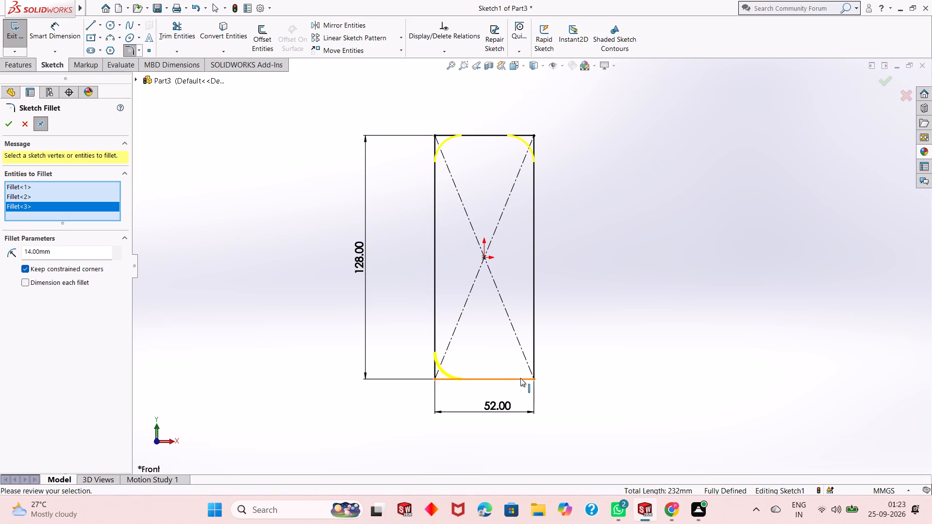
pyautogui.click(522, 379)
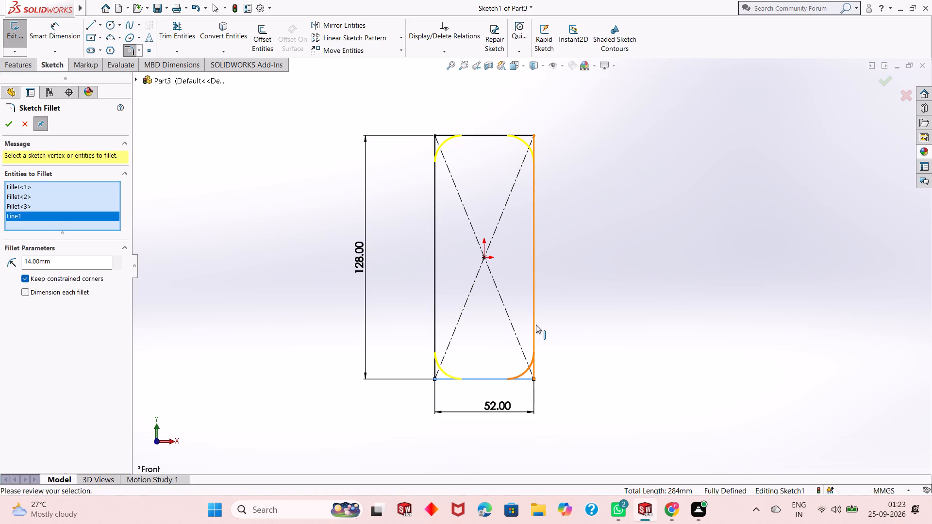
pyautogui.click(536, 325)
pyautogui.rightClick(596, 280)
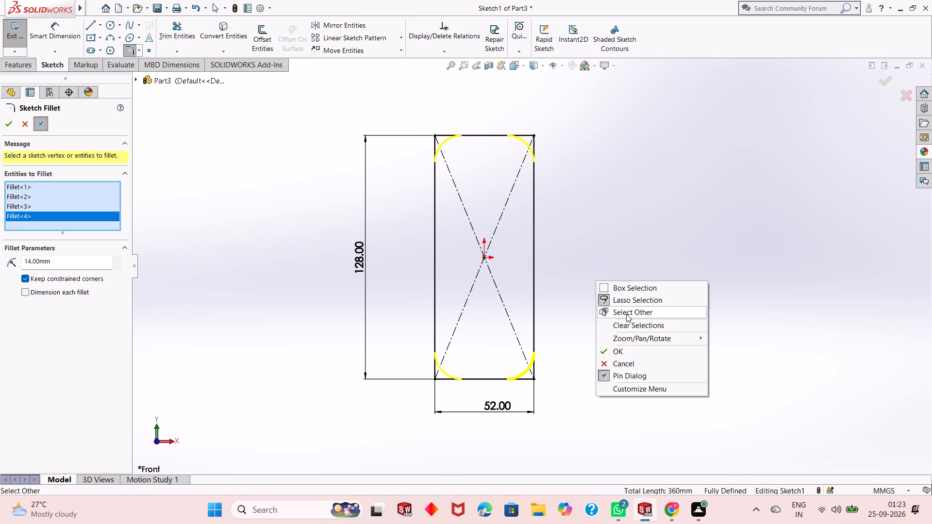
pyautogui.click(621, 349)
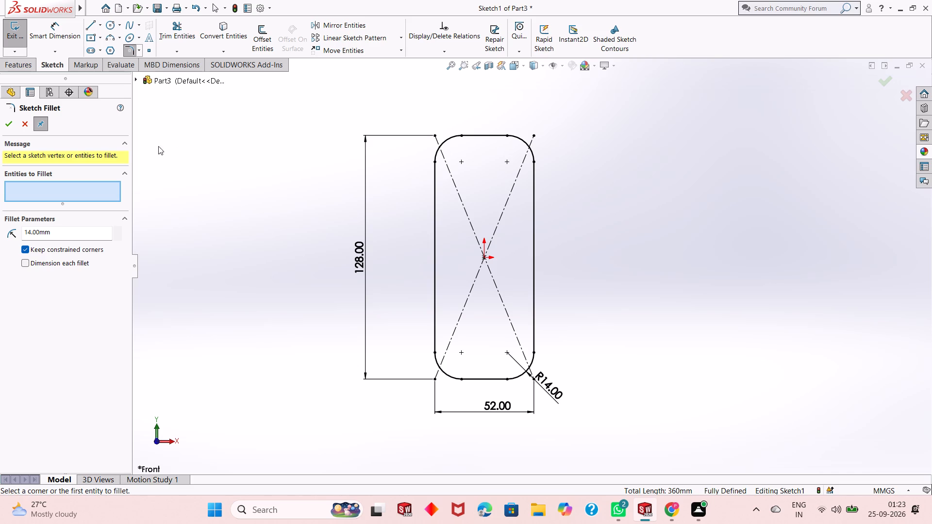
pyautogui.click(8, 125)
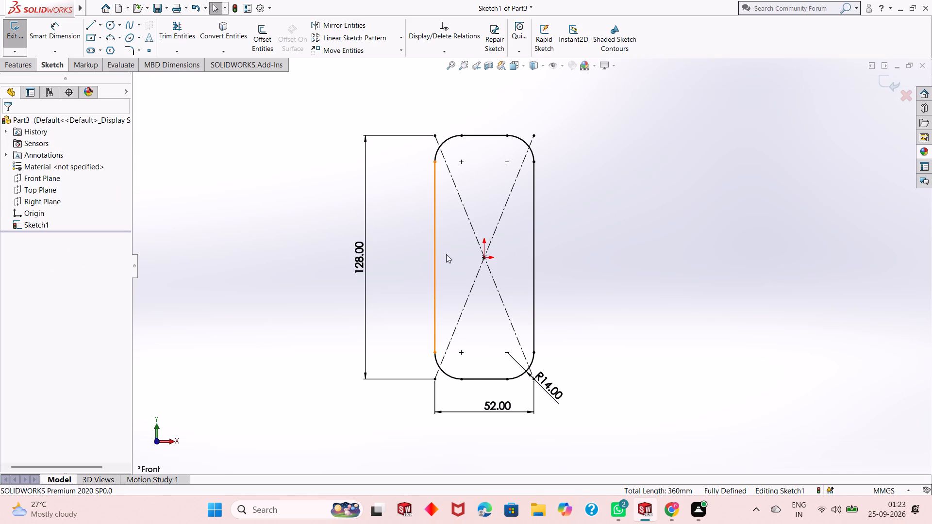
# Extrude the rounded rectangle sketch as a solid boss with a blind depth of 40 mm.
pyautogui.scroll(1, 453, 258)
pyautogui.scroll(-1, 557, 264)
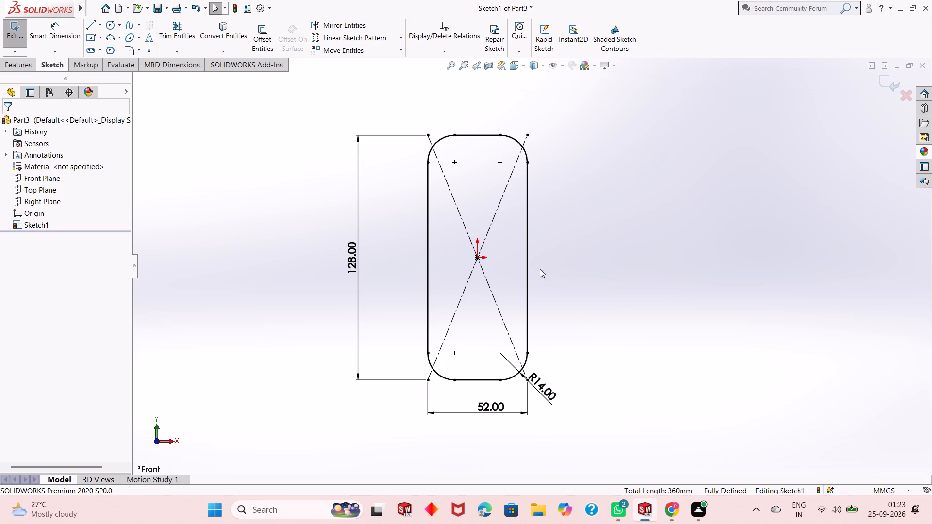
pyautogui.click(18, 65)
pyautogui.click(26, 42)
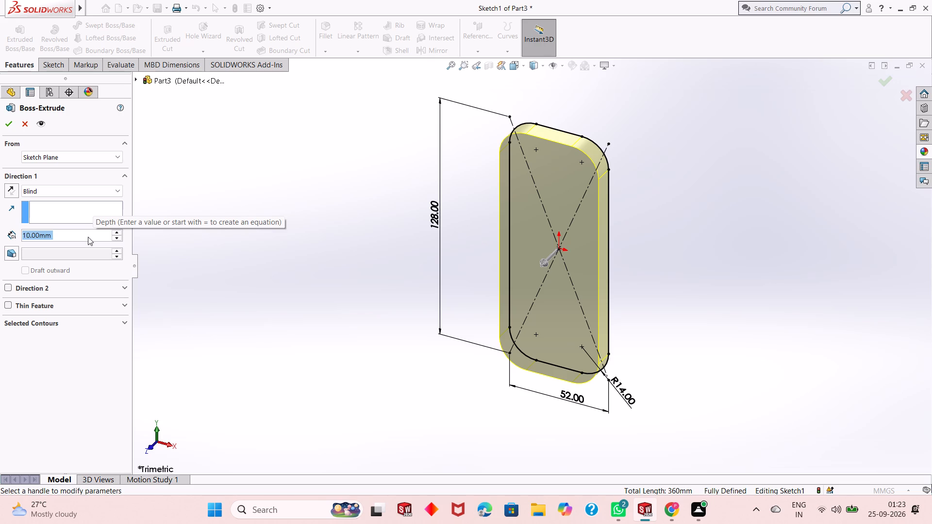
pyautogui.write('40')
pyautogui.press('Return')
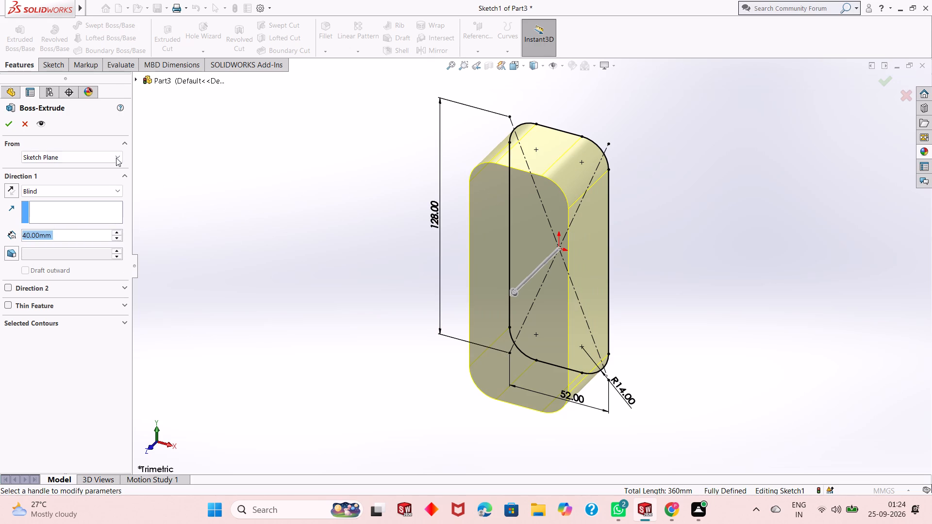
pyautogui.click(10, 125)
pyautogui.click(234, 210)
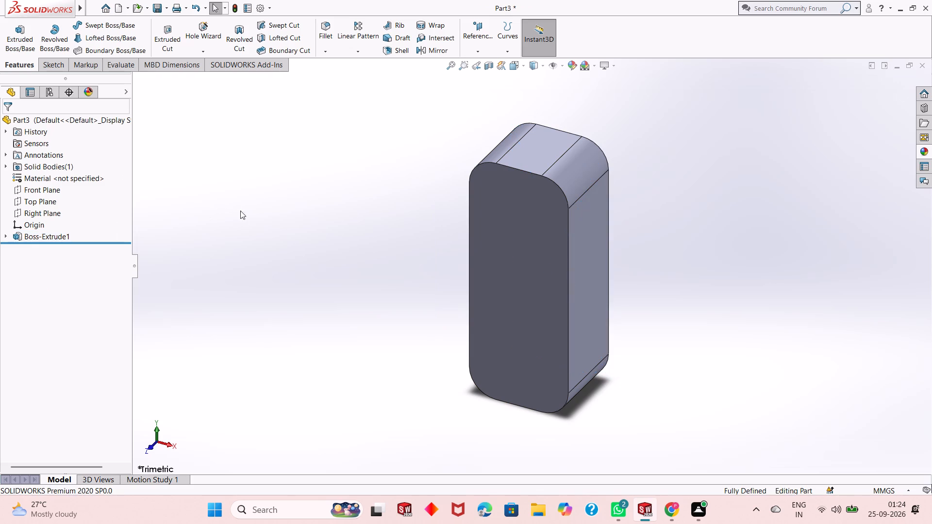
# Start a new sketch on the extruded block's large front face and view it straight on.
pyautogui.moveTo(523, 281); pyautogui.dragTo(495, 284, button='middle')
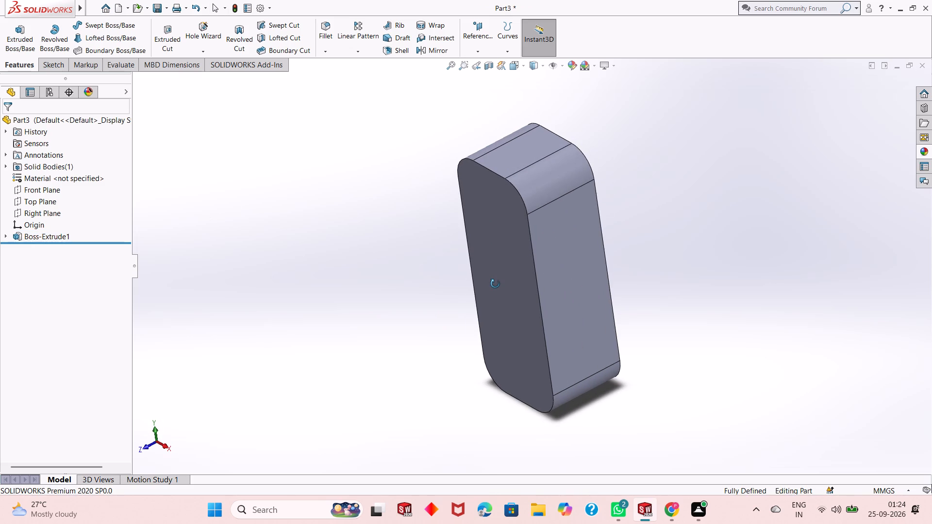
pyautogui.moveTo(495, 284); pyautogui.dragTo(510, 259, button='middle')
pyautogui.click(543, 173)
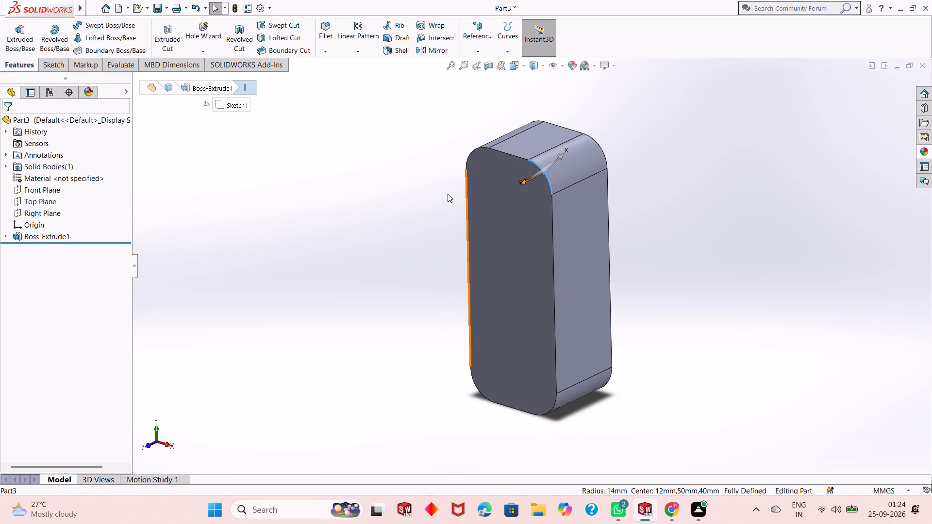
pyautogui.press('Escape')
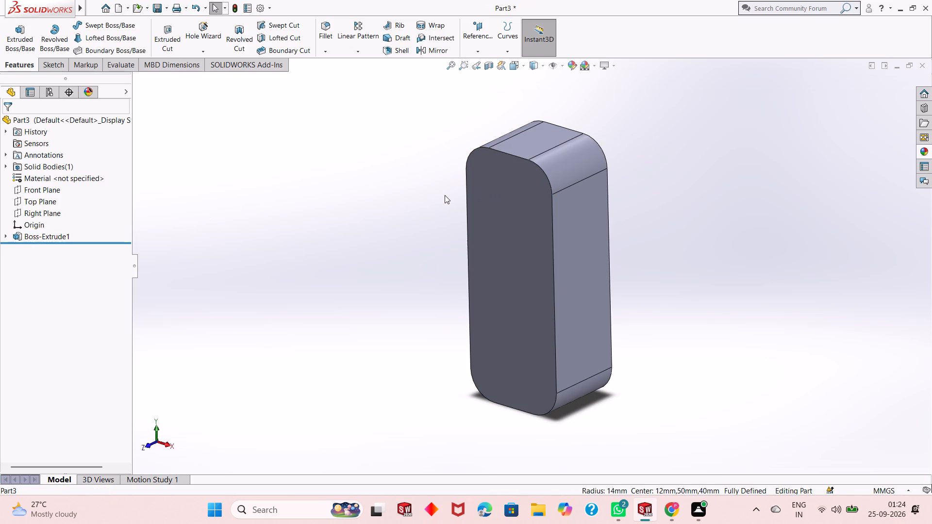
pyautogui.press('Escape')
pyautogui.press('Escape')
pyautogui.click(508, 238)
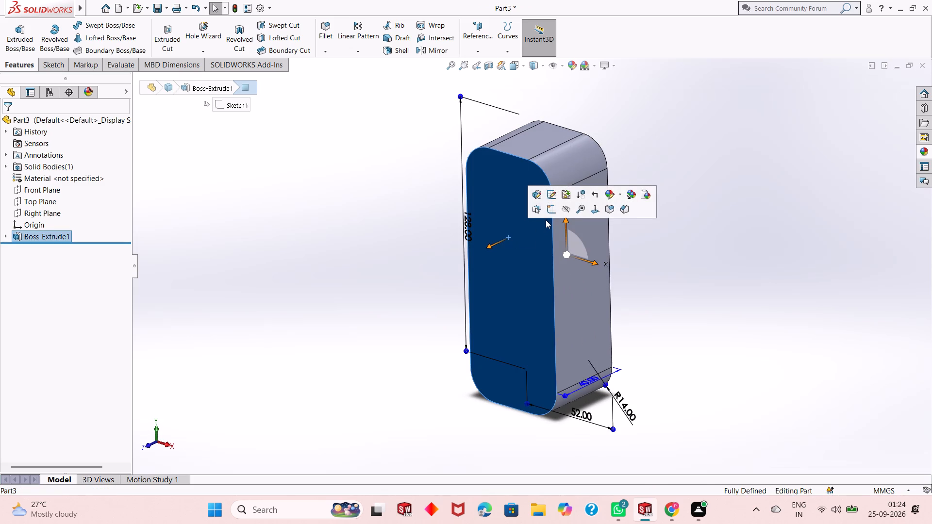
pyautogui.click(553, 214)
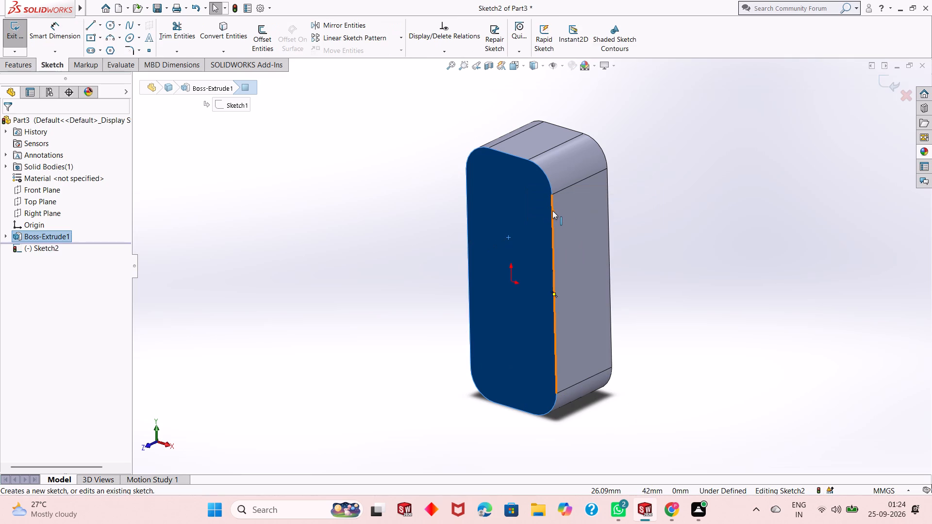
pyautogui.hotkey('ctrl', '8')
pyautogui.click(695, 253)
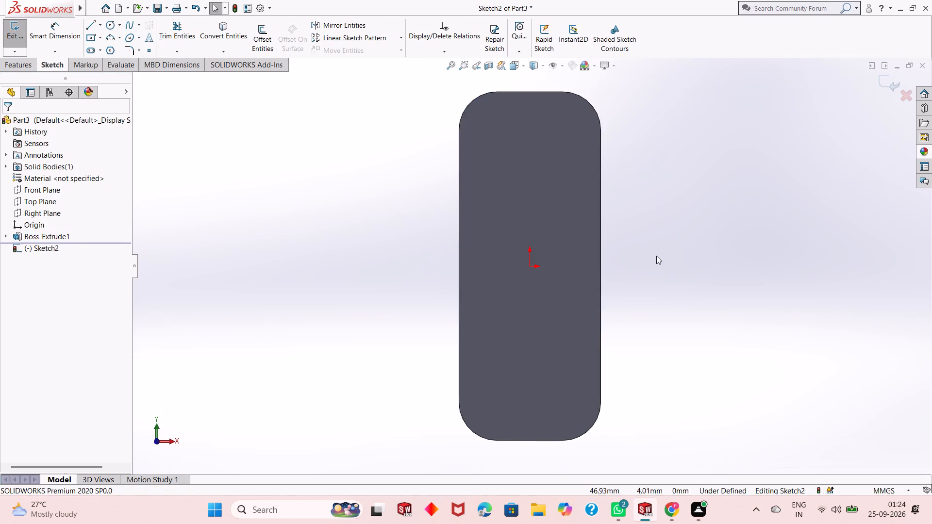
# Sketch a center rectangle about 29 × 104 mm from the origin on the face, and leave the rectangle tool.
pyautogui.scroll(1, 448, 289)
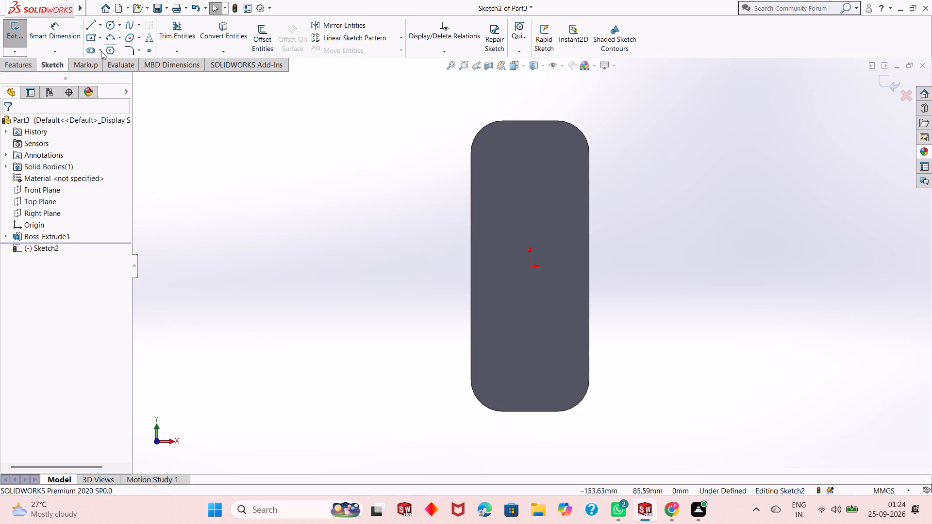
pyautogui.click(92, 40)
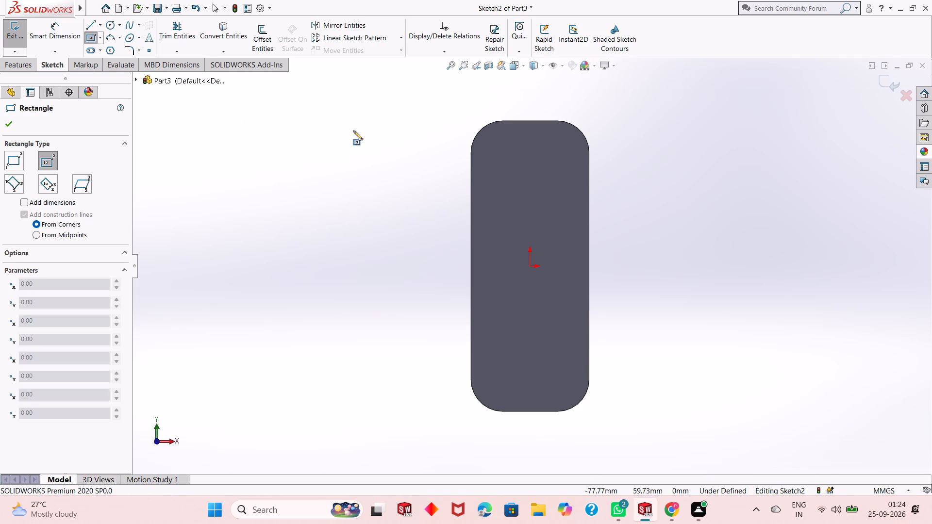
pyautogui.click(532, 268)
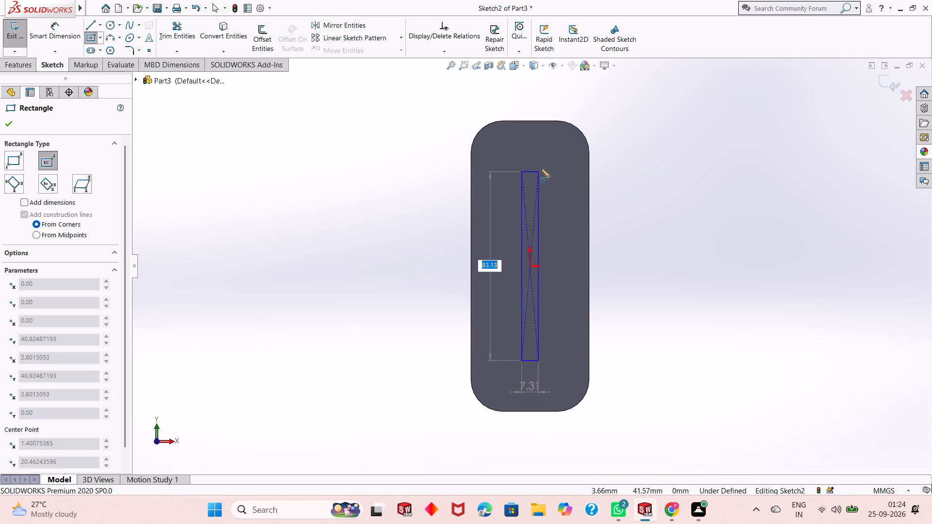
pyautogui.click(563, 148)
pyautogui.scroll(-2, 586, 165)
pyautogui.scroll(2, 484, 211)
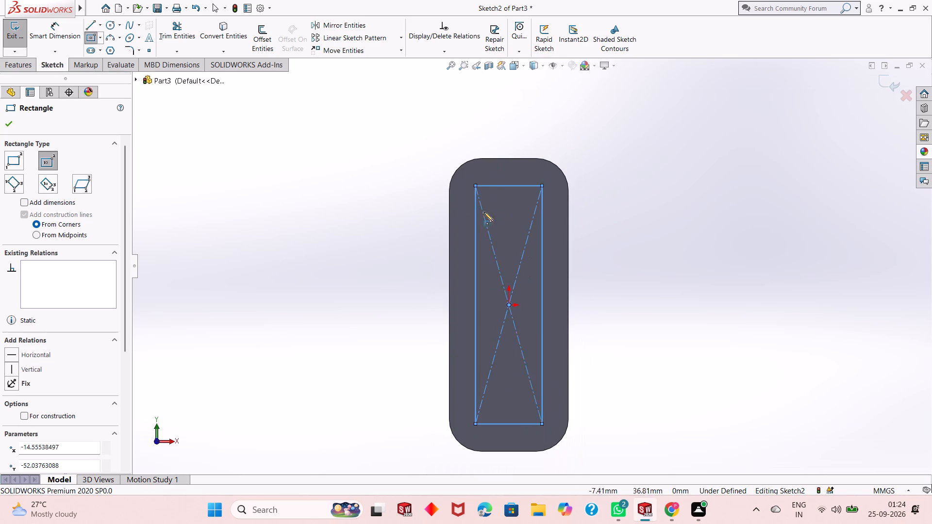
pyautogui.scroll(-2, 542, 335)
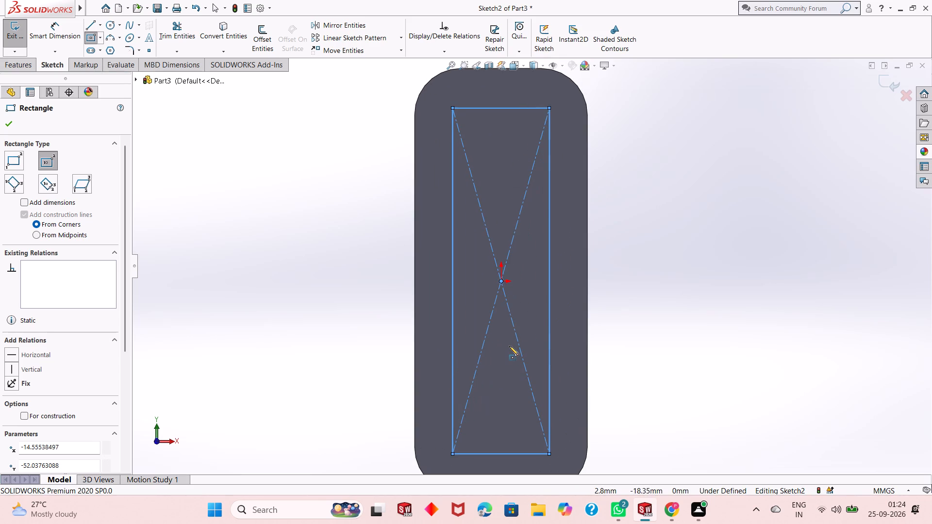
pyautogui.rightClick(622, 197)
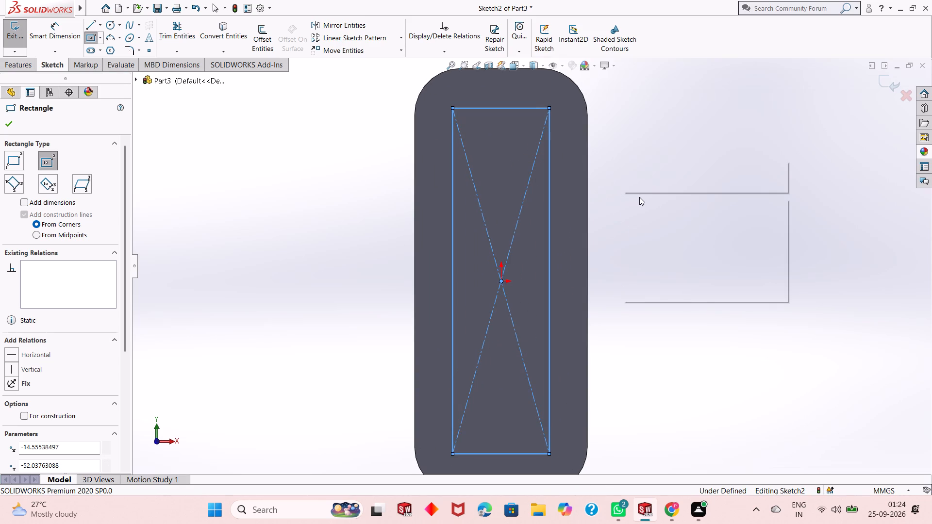
pyautogui.click(656, 211)
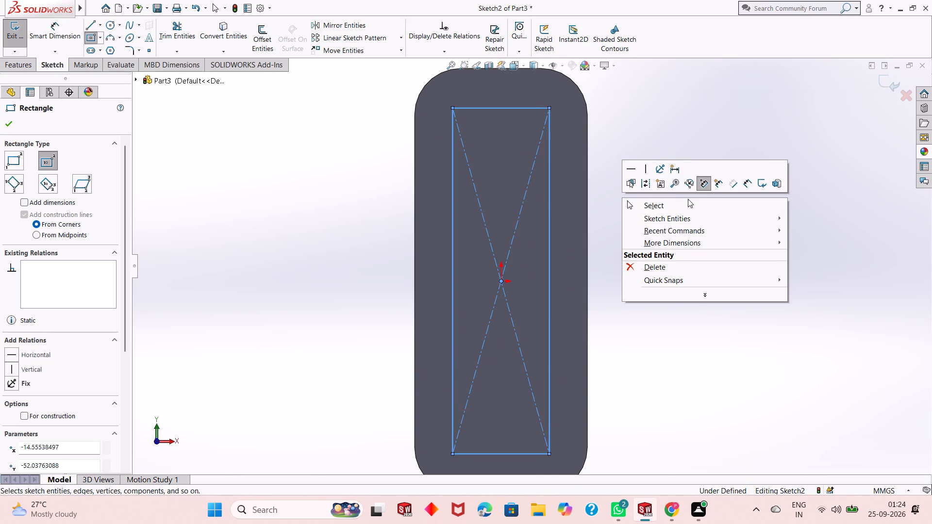
pyautogui.click(691, 204)
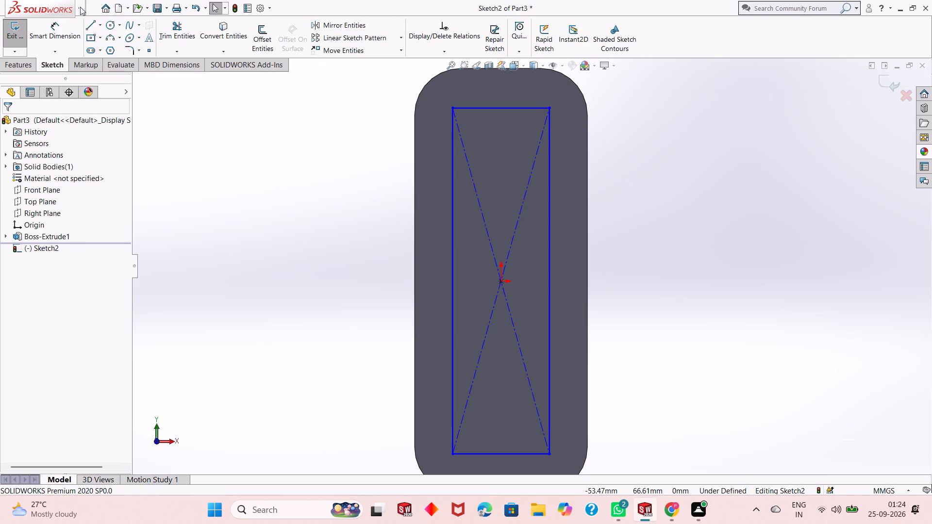
# Dimension the inner rectangle's top edge with Smart Dimension and set the width to 40 mm.
pyautogui.click(59, 38)
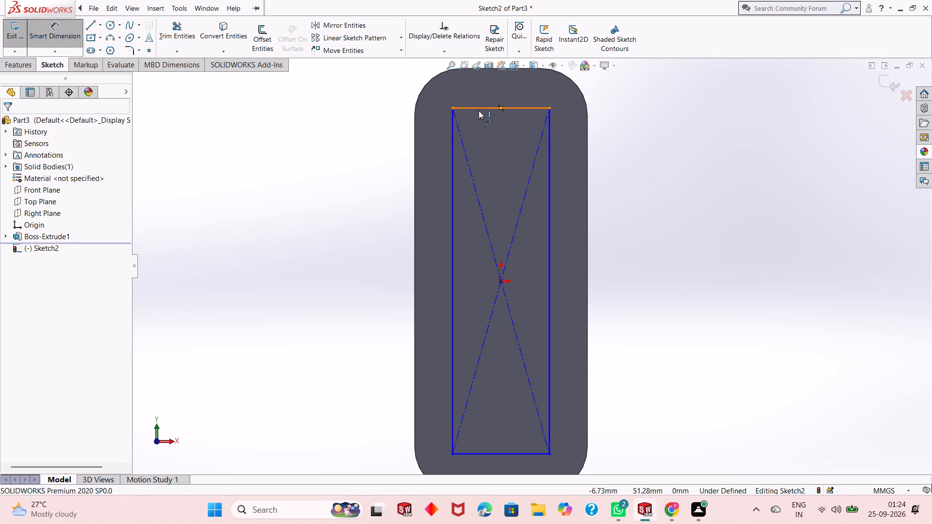
pyautogui.click(479, 111)
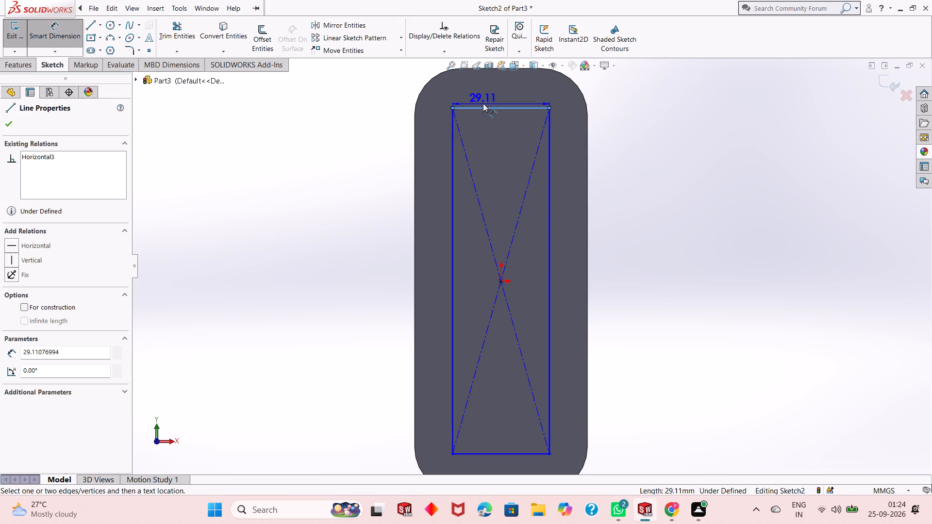
pyautogui.scroll(1, 493, 85)
pyautogui.click(495, 82)
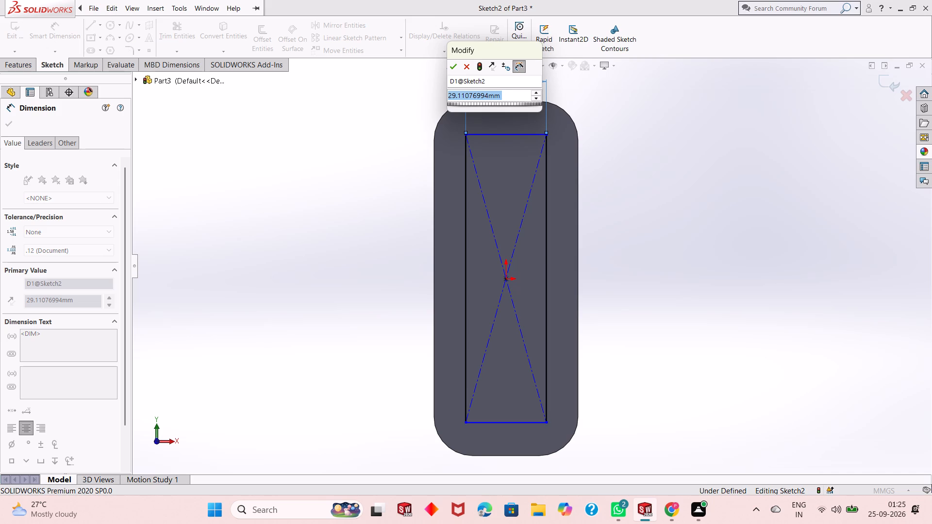
pyautogui.write('40')
pyautogui.press('Return')
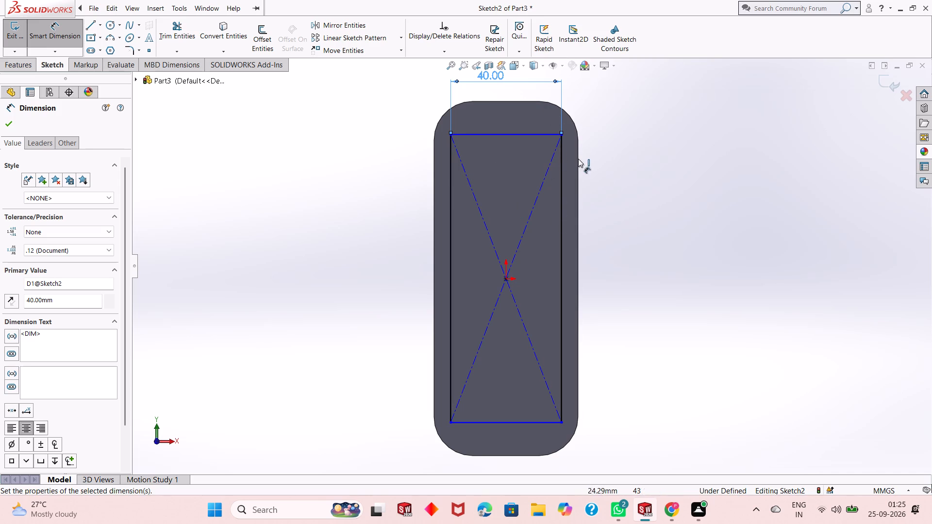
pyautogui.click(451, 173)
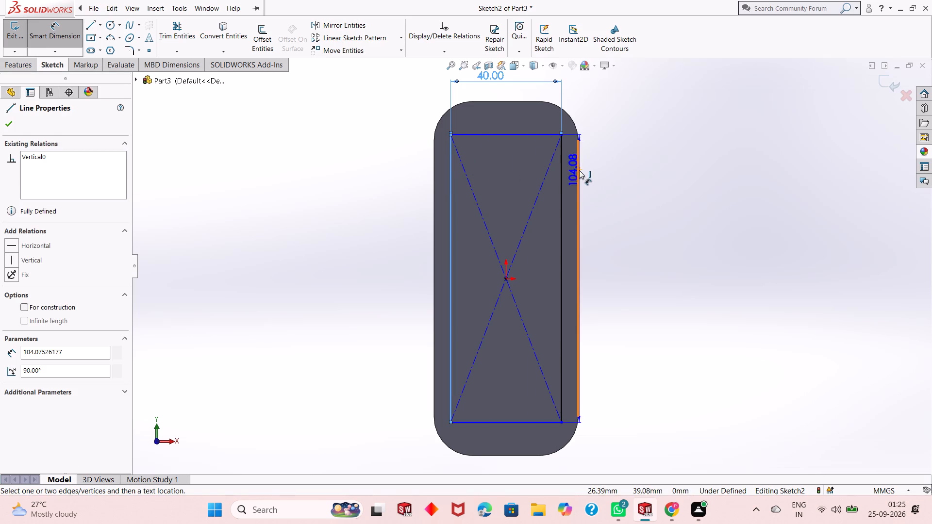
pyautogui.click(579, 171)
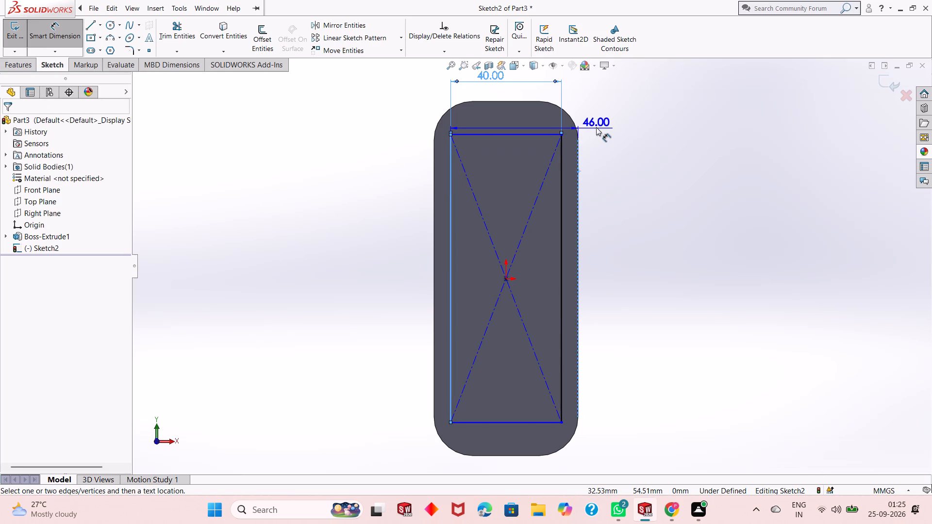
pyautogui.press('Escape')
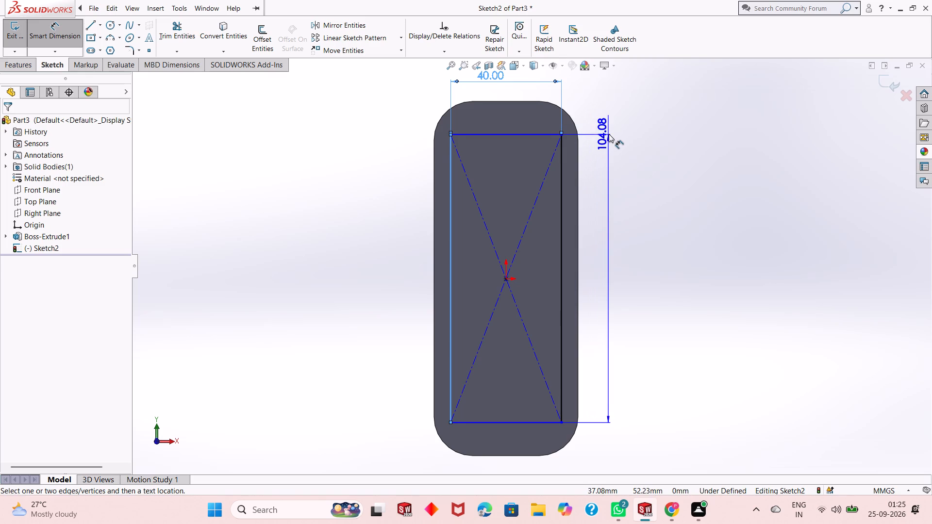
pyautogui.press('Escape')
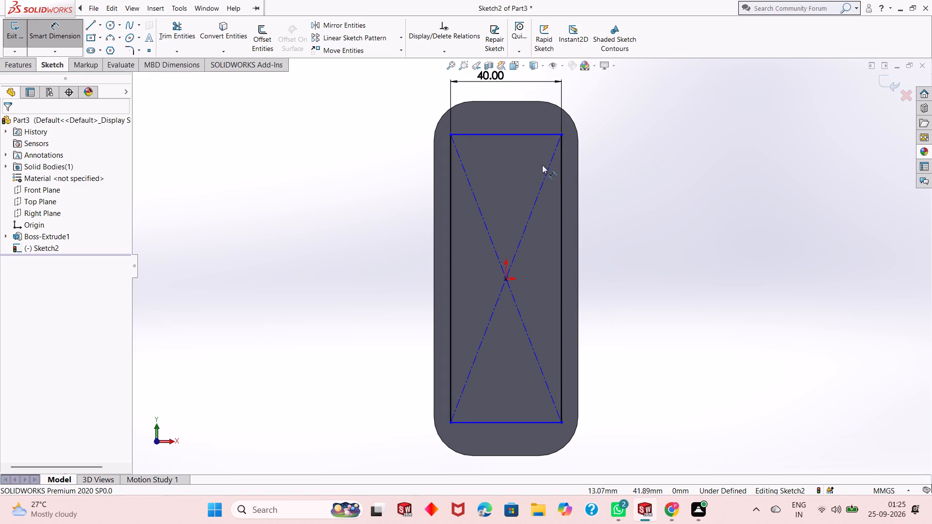
# Dimension the gap between the inner rectangle's top edge and the block's top edge as 6 mm, and leave the dimension tool.
pyautogui.click(525, 137)
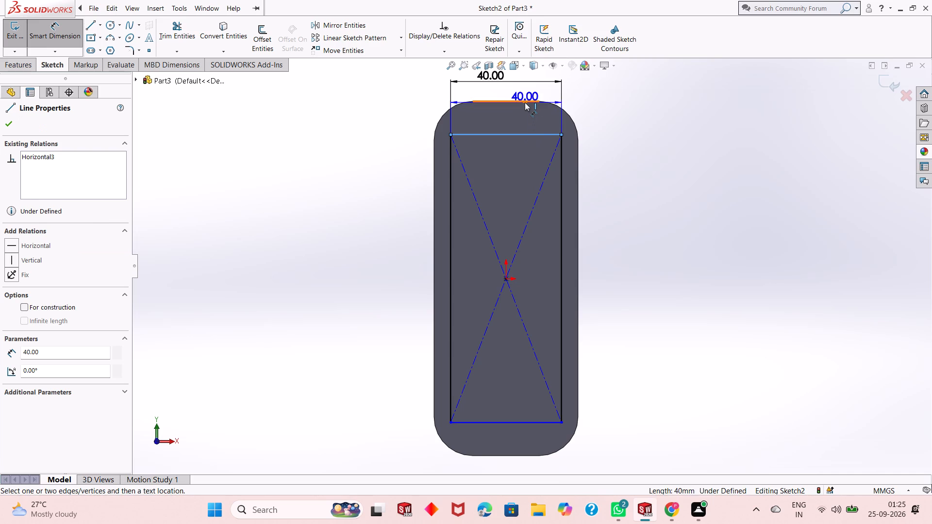
pyautogui.click(525, 102)
pyautogui.click(658, 122)
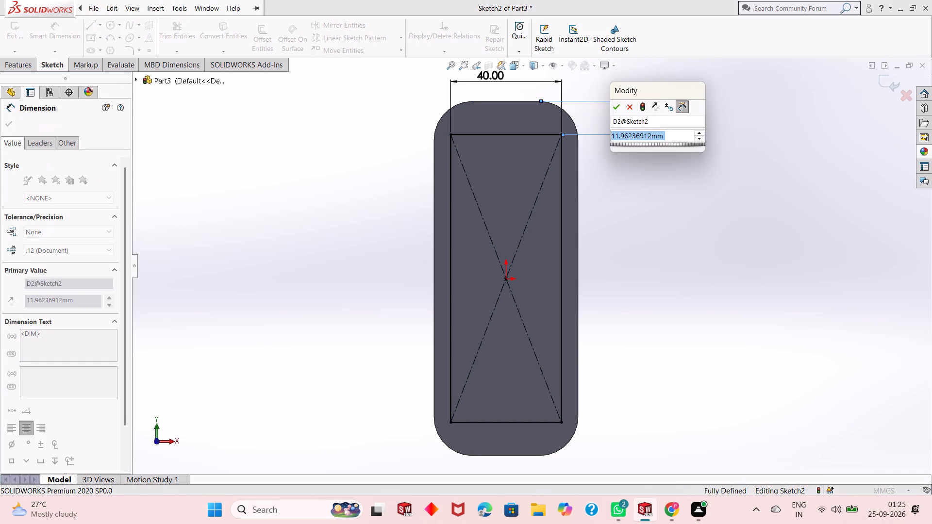
pyautogui.press('6')
pyautogui.press('Return')
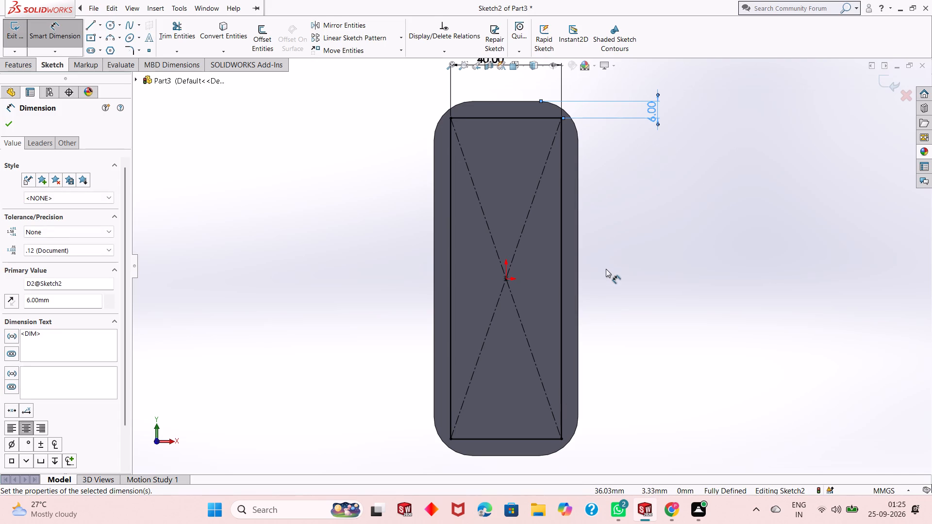
pyautogui.rightClick(625, 221)
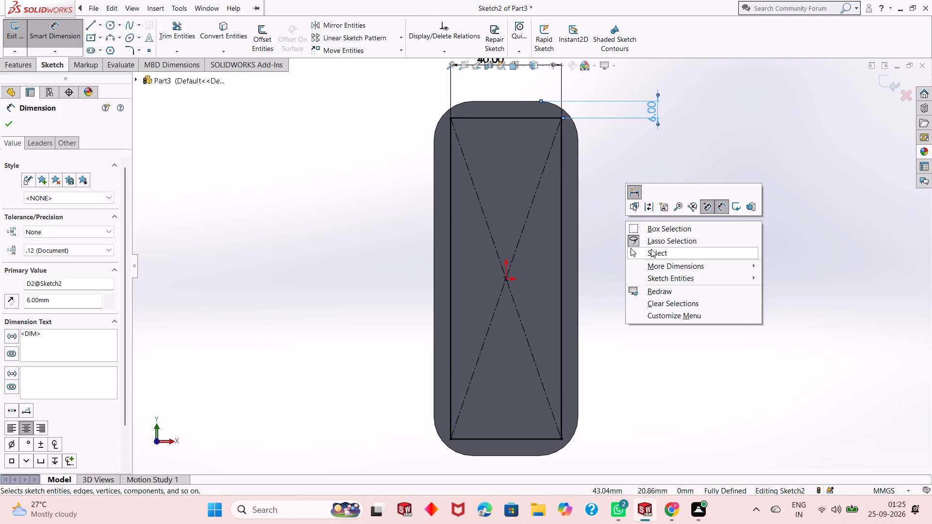
pyautogui.click(651, 249)
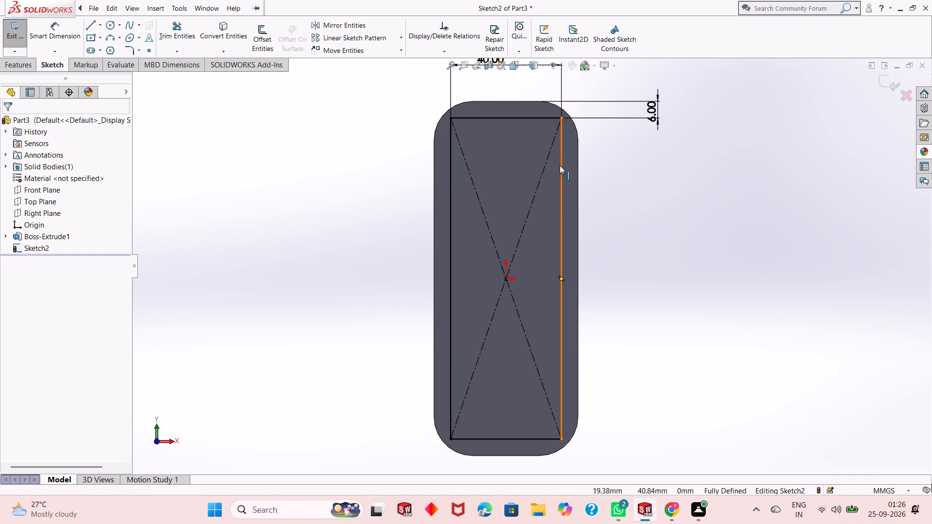
# Change the inner rectangle's width dimension to 36 mm.
pyautogui.scroll(2, 545, 104)
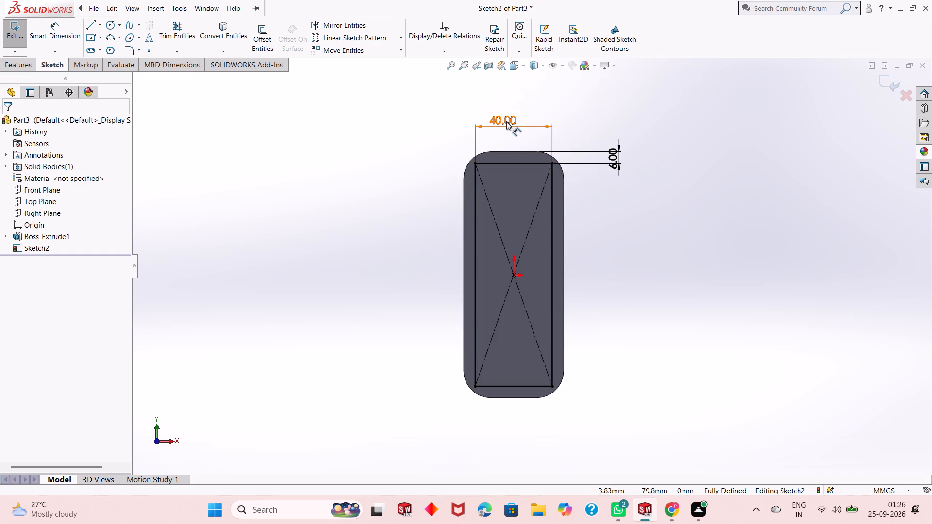
pyautogui.doubleClick(507, 122)
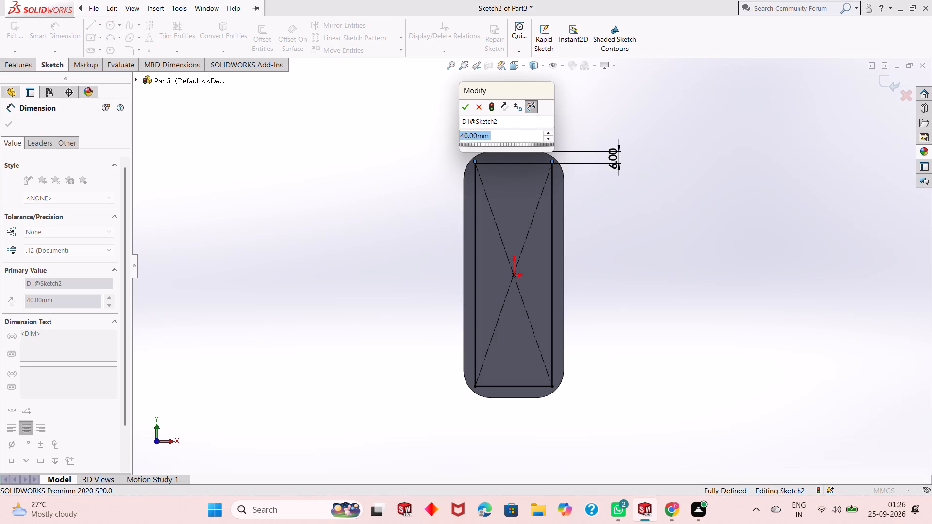
pyautogui.write('36')
pyautogui.press('Return')
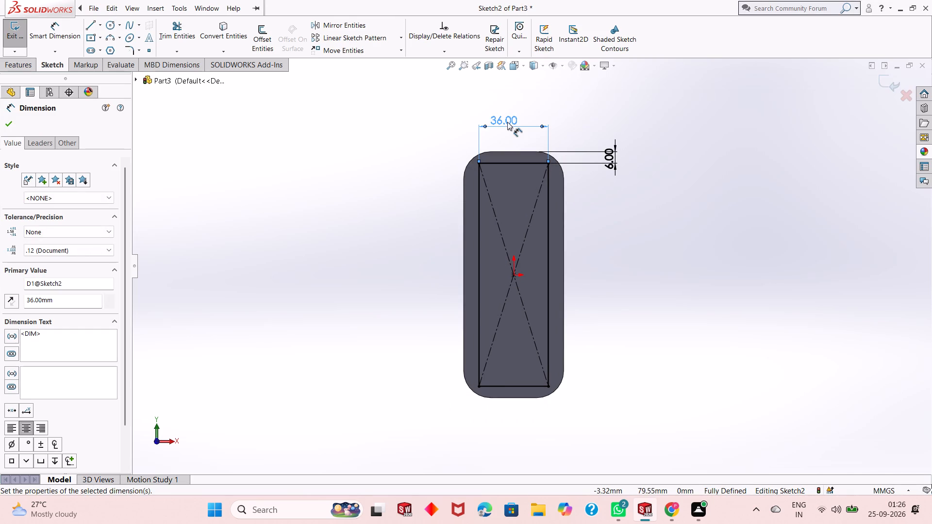
pyautogui.scroll(-3, 538, 168)
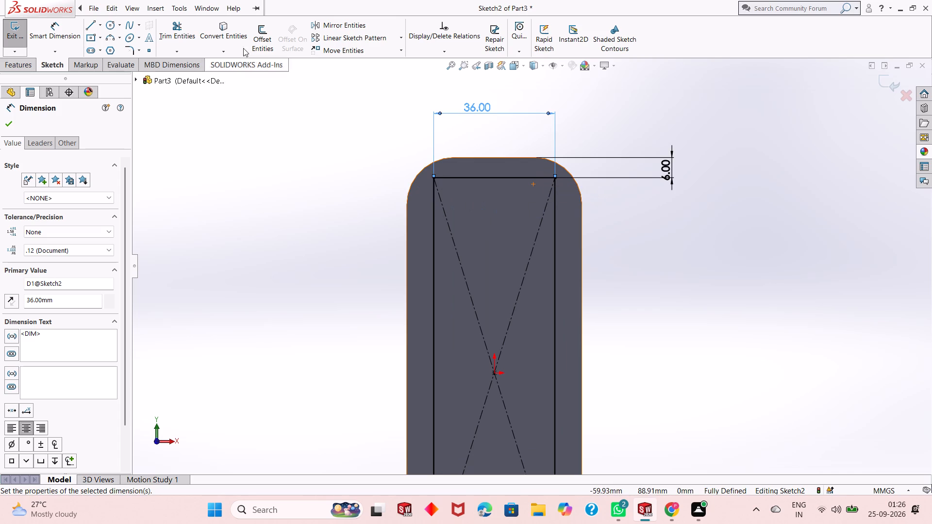
# Check the distance from the inner rectangle's left edge to the block's right edge with Smart Dimension, without placing a dimension.
pyautogui.click(66, 39)
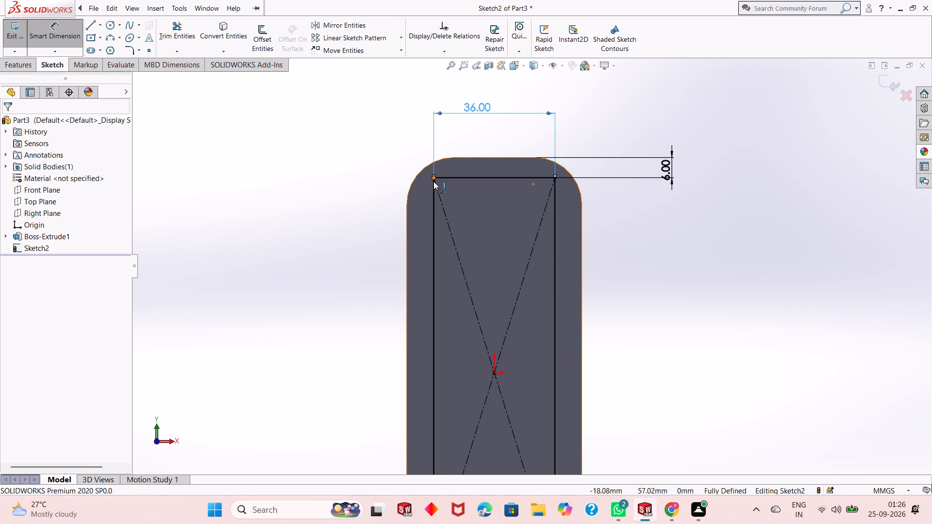
pyautogui.click(433, 197)
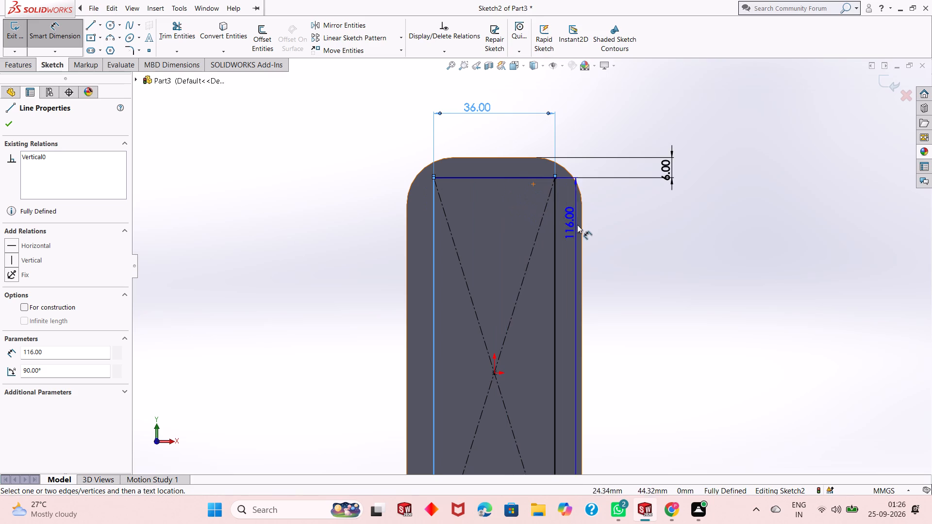
pyautogui.click(582, 228)
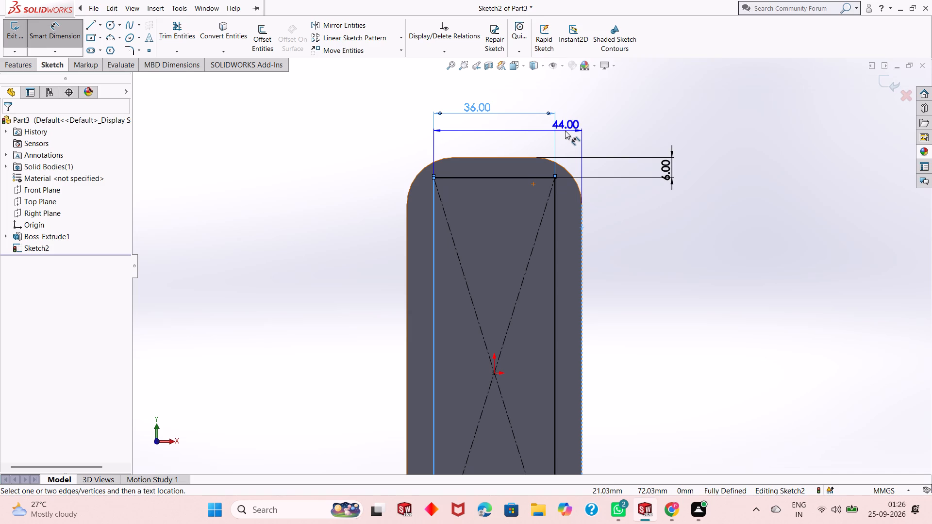
pyautogui.press('Escape')
pyautogui.press('Escape')
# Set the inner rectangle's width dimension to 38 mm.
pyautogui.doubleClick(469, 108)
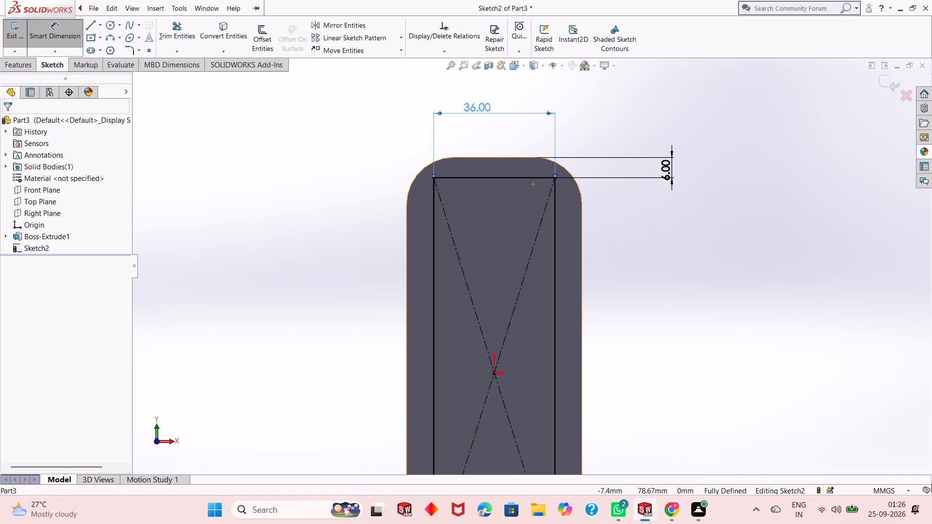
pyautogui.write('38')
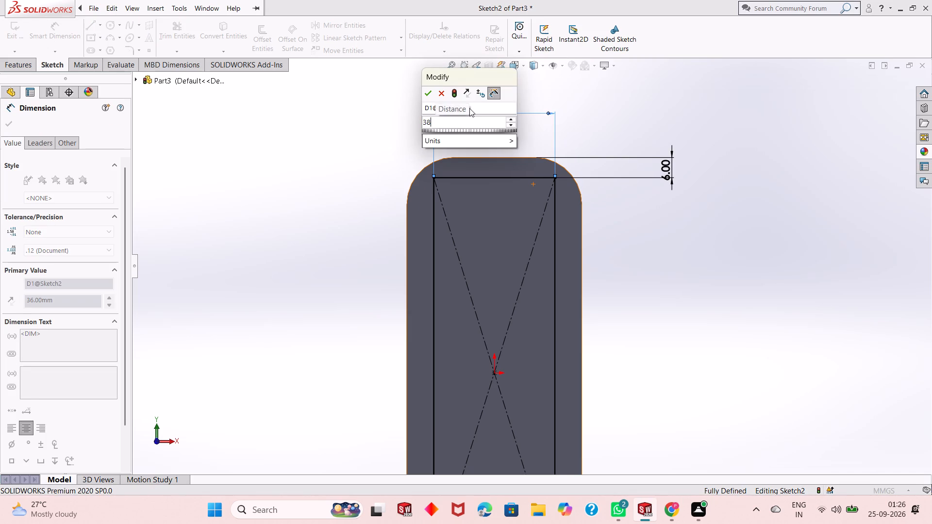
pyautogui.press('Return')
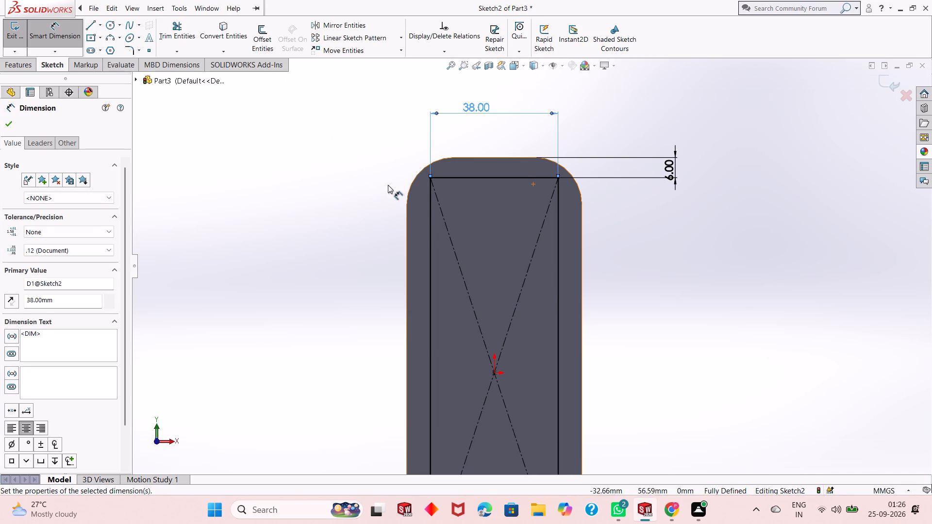
# Recheck the distance from the inner rectangle's left edge to the block's right edge with Smart Dimension, keeping no new dimension.
pyautogui.click(433, 209)
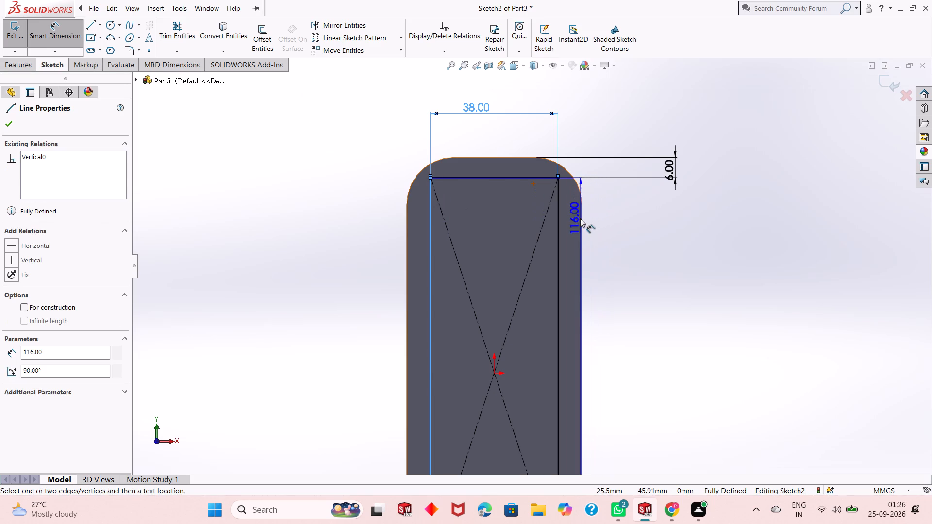
pyautogui.click(580, 218)
pyautogui.click(549, 199)
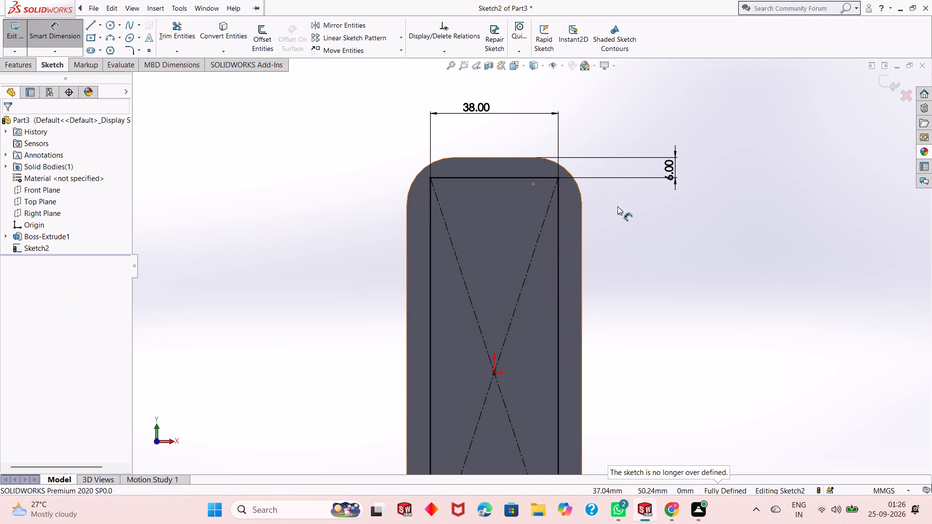
pyautogui.click(19, 62)
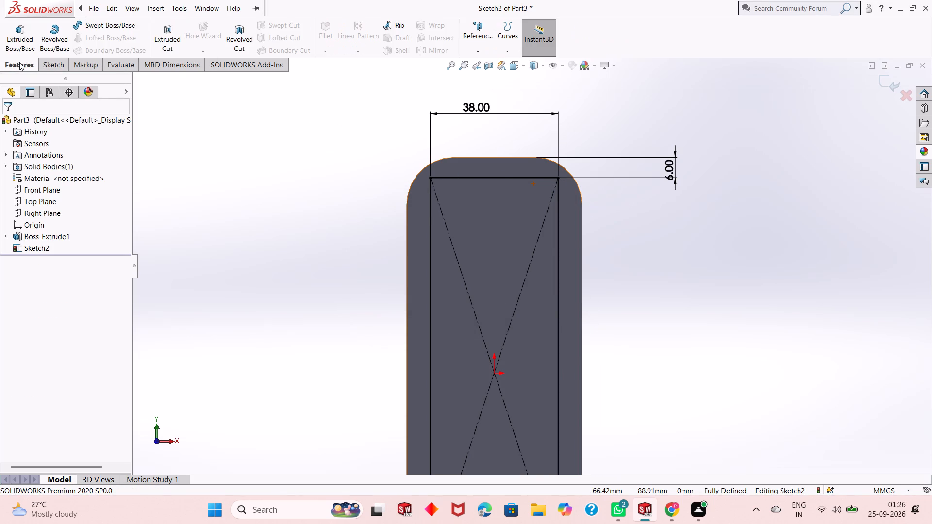
pyautogui.click(166, 135)
pyautogui.click(62, 69)
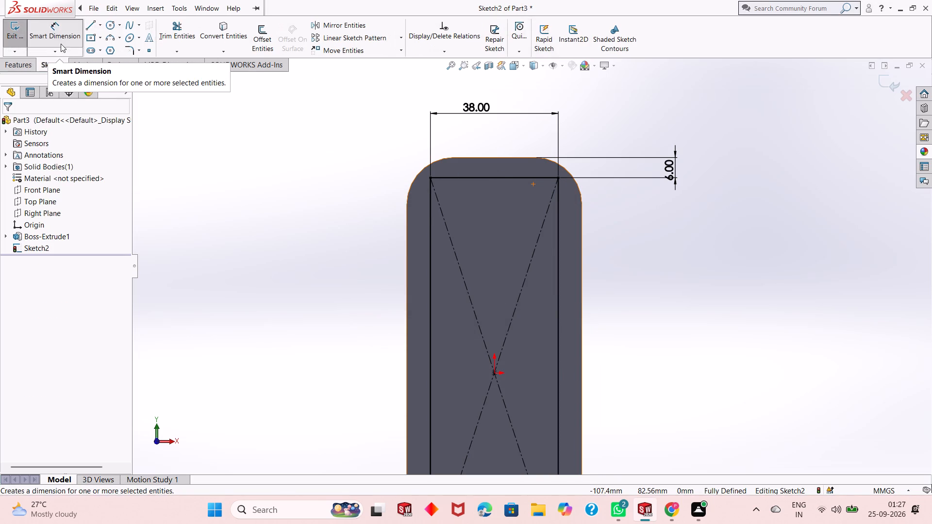
pyautogui.click(431, 229)
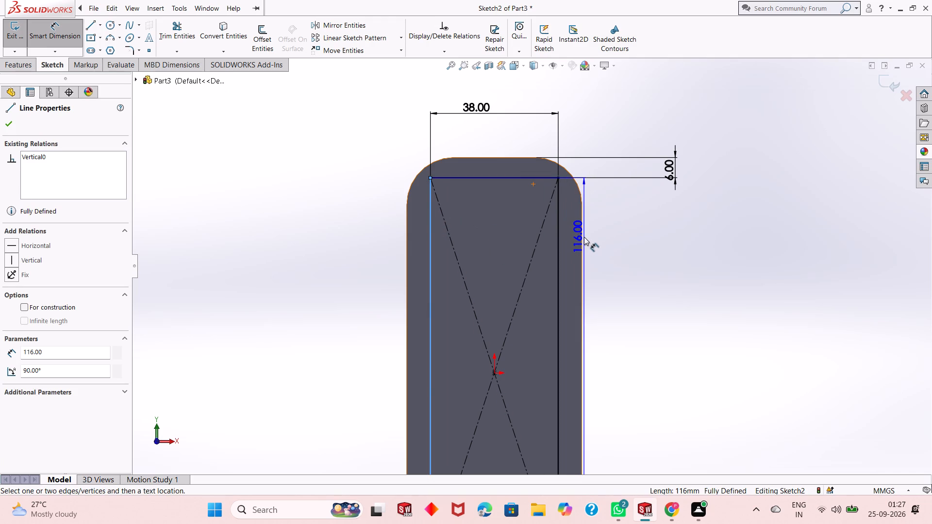
pyautogui.click(582, 239)
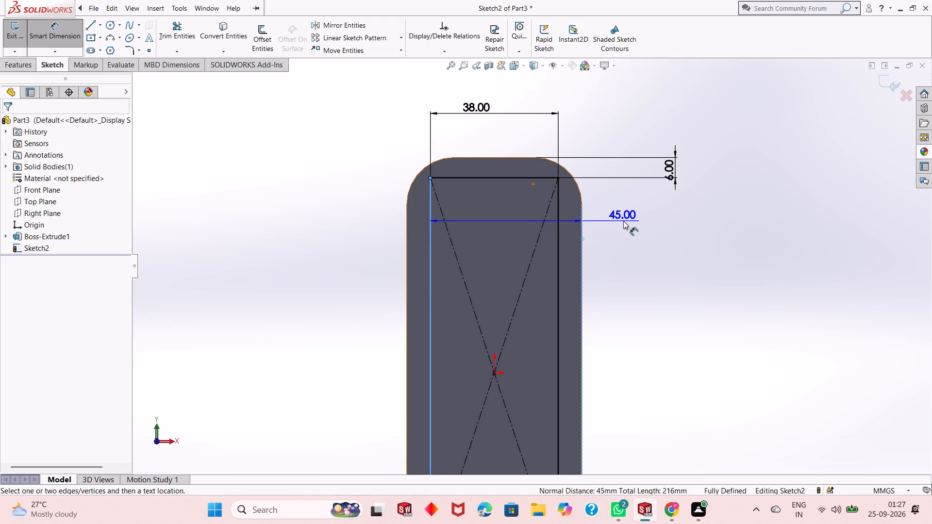
pyautogui.press('Escape')
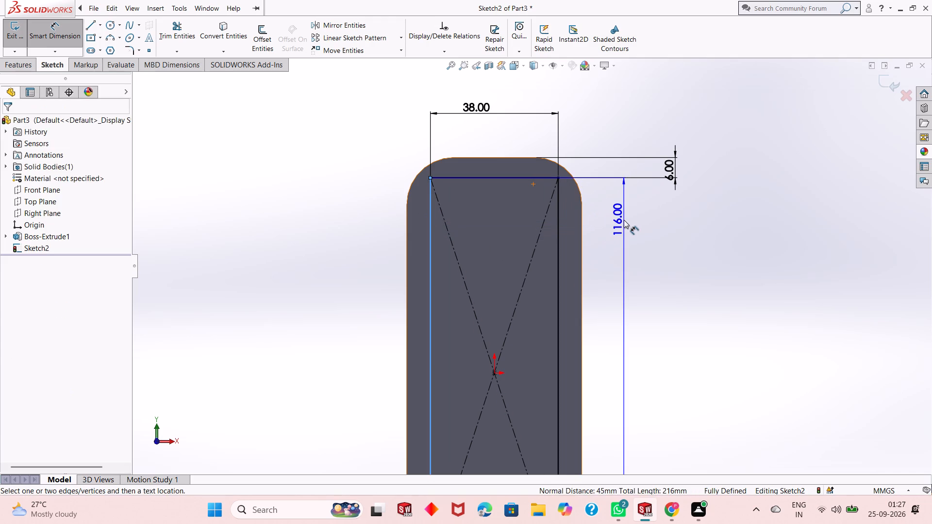
pyautogui.press('Escape')
pyautogui.press('Escape')
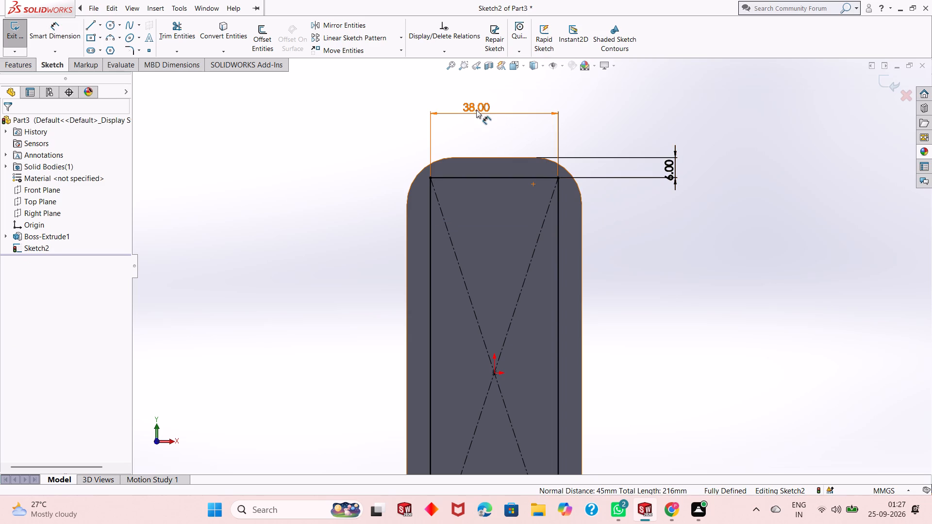
# Set the inner rectangle's width dimension to 40 mm.
pyautogui.doubleClick(476, 110)
pyautogui.write('40')
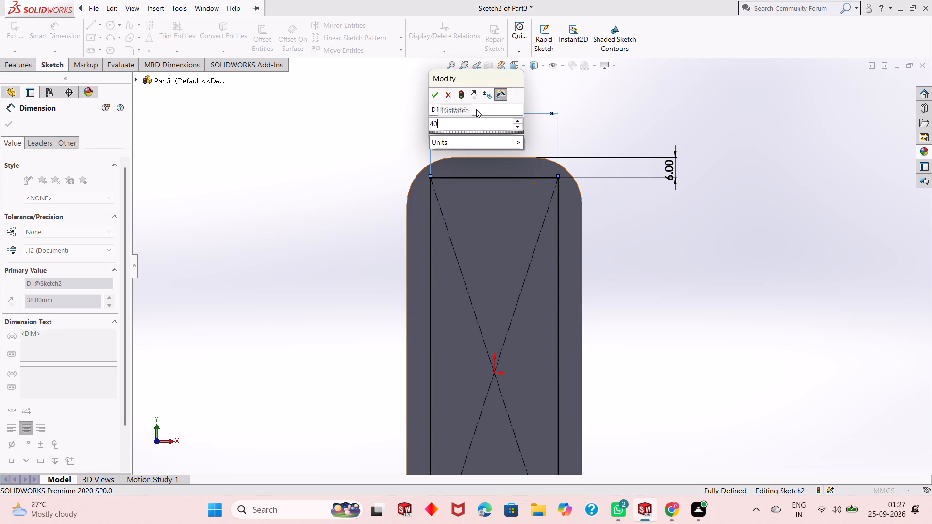
pyautogui.press('Return')
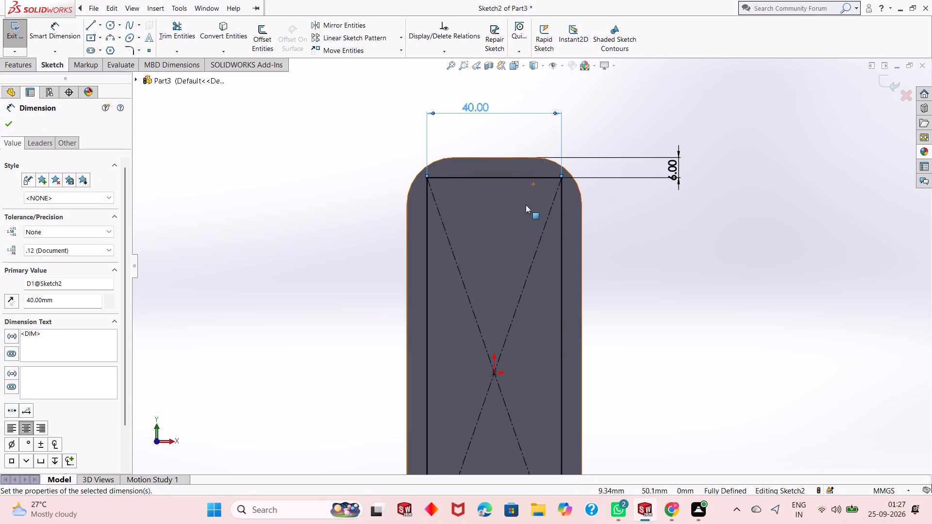
# Set the gap between the inner rectangle's top edge and the block's top edge to 8 mm.
pyautogui.scroll(3, 526, 205)
pyautogui.scroll(-2, 548, 299)
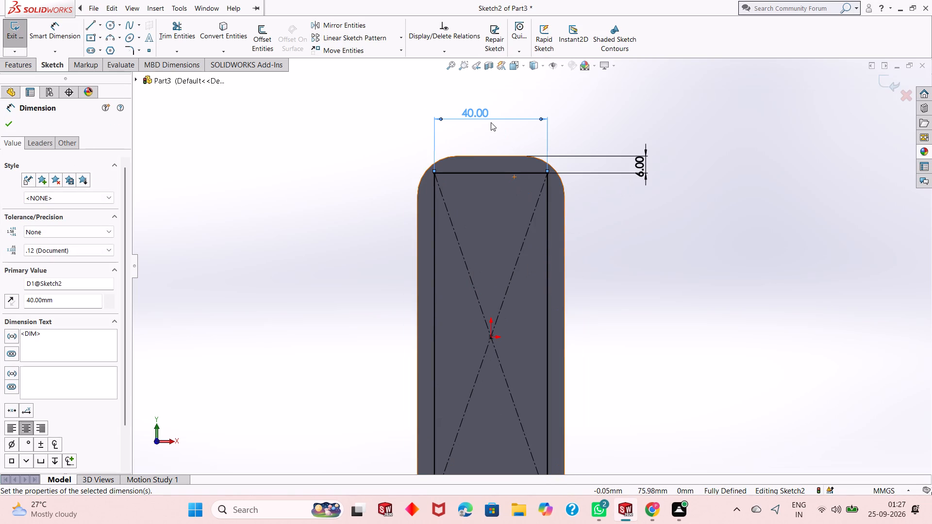
pyautogui.click(69, 36)
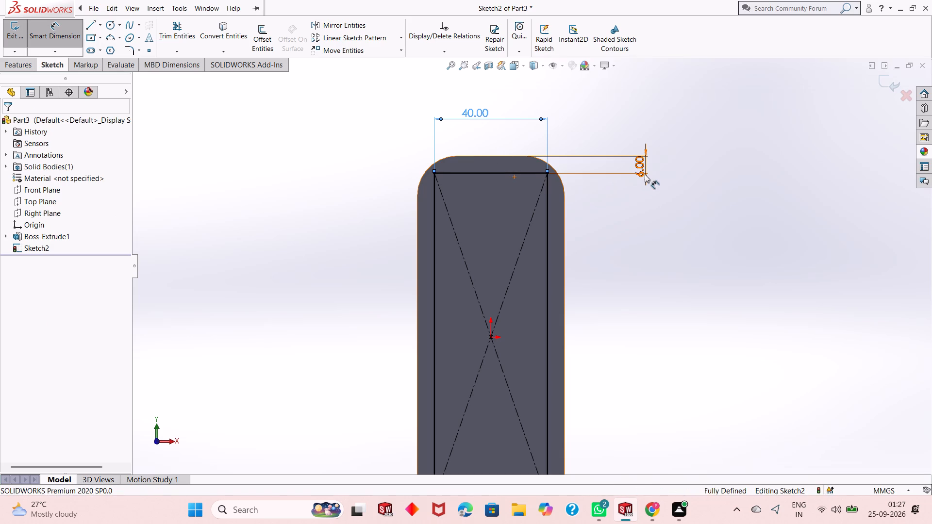
pyautogui.press('Escape')
pyautogui.press('Escape')
pyautogui.press('Escape')
pyautogui.doubleClick(643, 172)
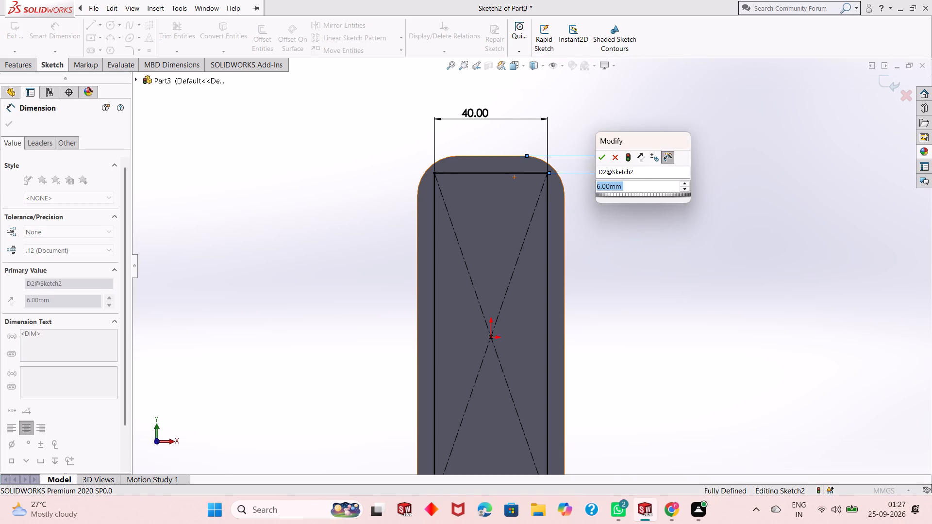
pyautogui.press('8')
pyautogui.press('Return')
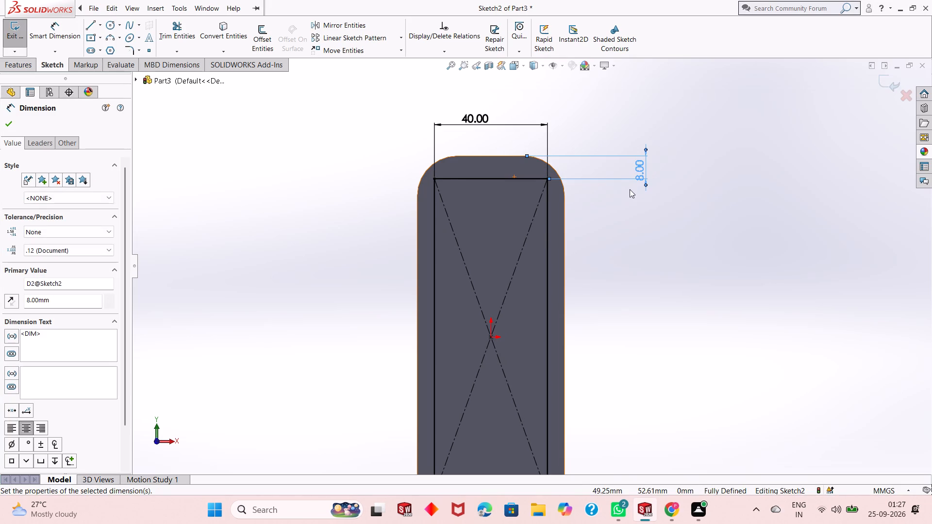
pyautogui.click(8, 122)
# Check the distance from the inner rectangle's left edge to the block's right edge with Smart Dimension, and leave the tool.
pyautogui.click(72, 38)
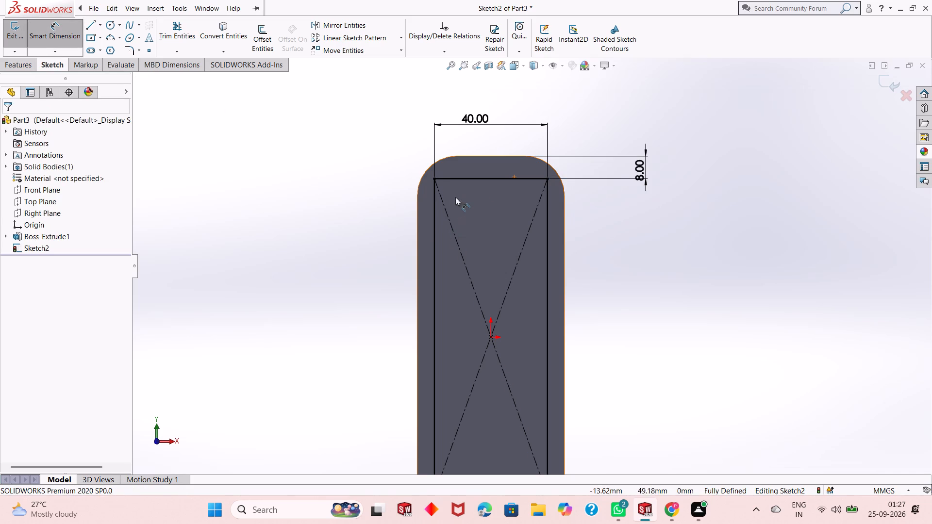
pyautogui.click(434, 216)
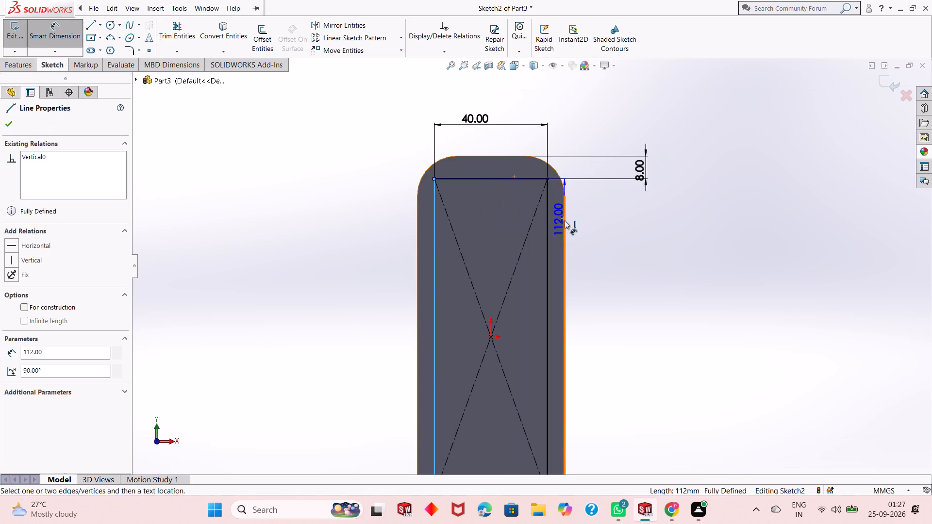
pyautogui.click(566, 224)
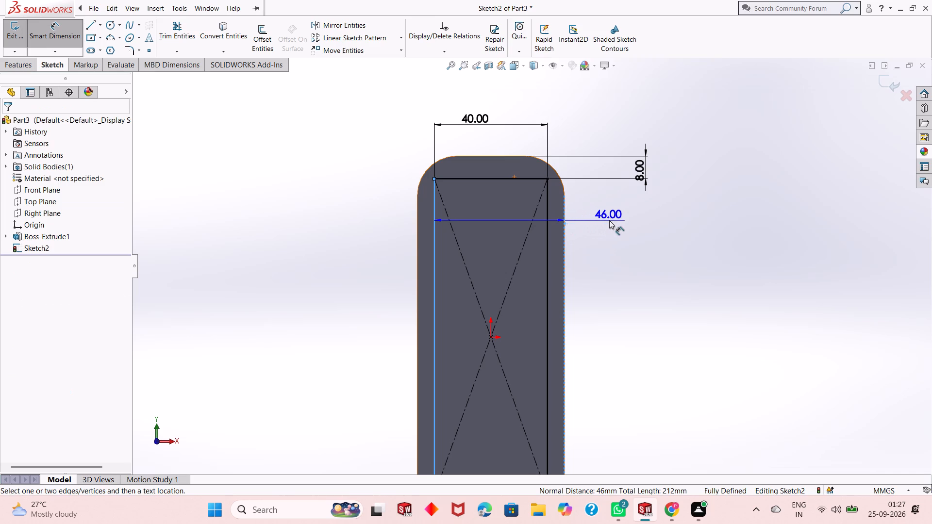
pyautogui.press('Escape')
pyautogui.press('Escape')
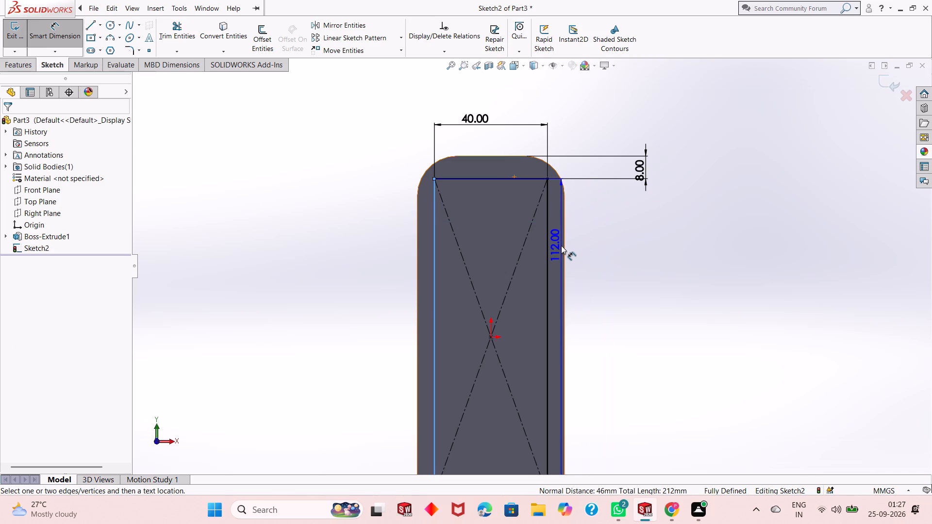
pyautogui.scroll(3, 553, 265)
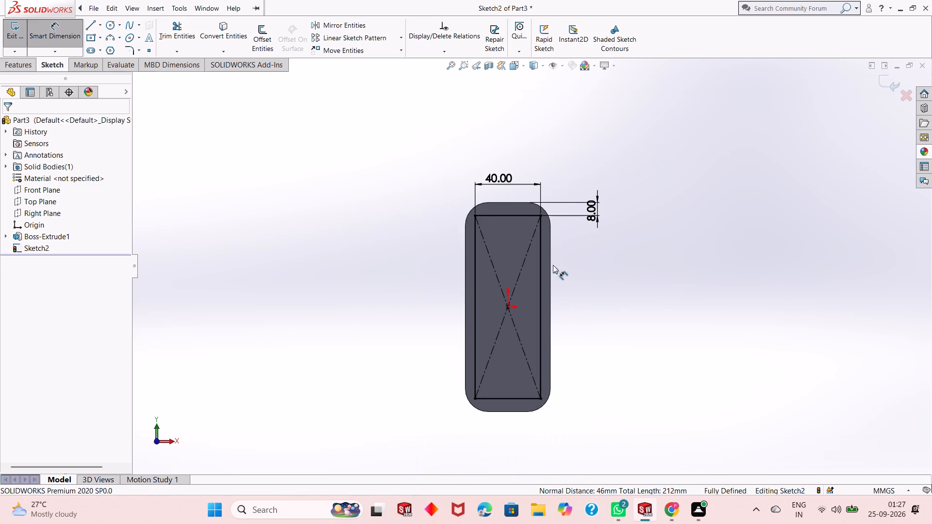
pyautogui.scroll(-1, 528, 404)
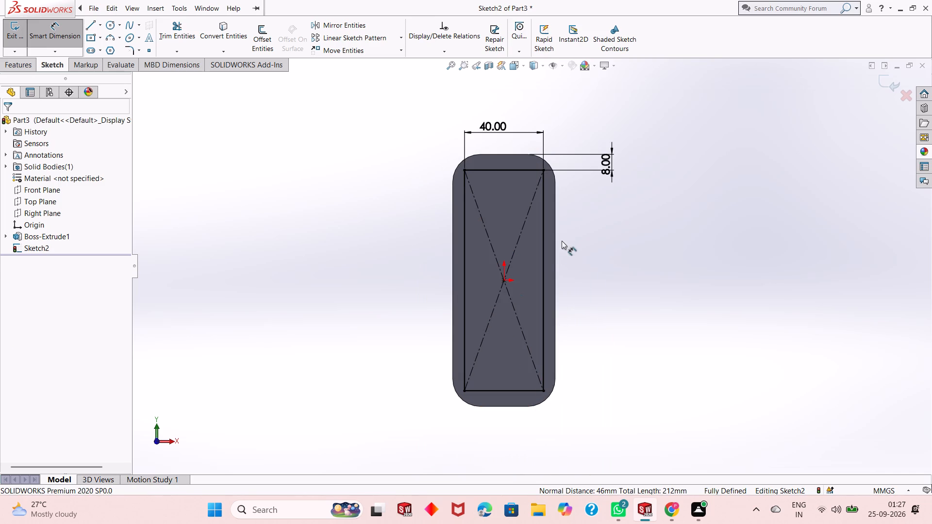
pyautogui.rightClick(573, 229)
pyautogui.click(602, 258)
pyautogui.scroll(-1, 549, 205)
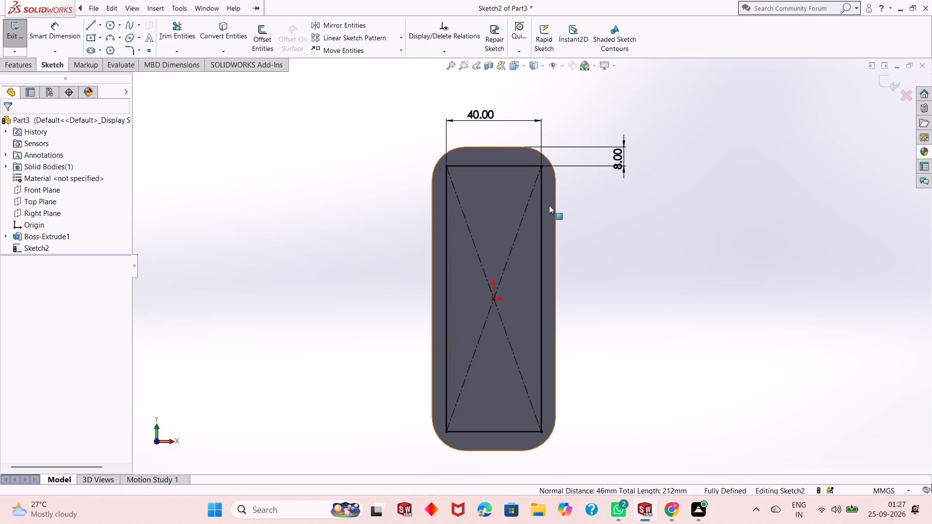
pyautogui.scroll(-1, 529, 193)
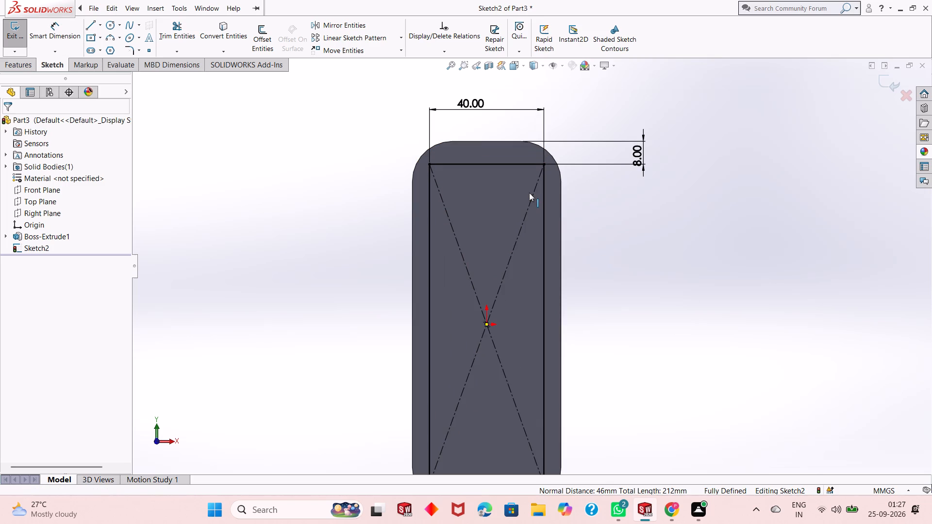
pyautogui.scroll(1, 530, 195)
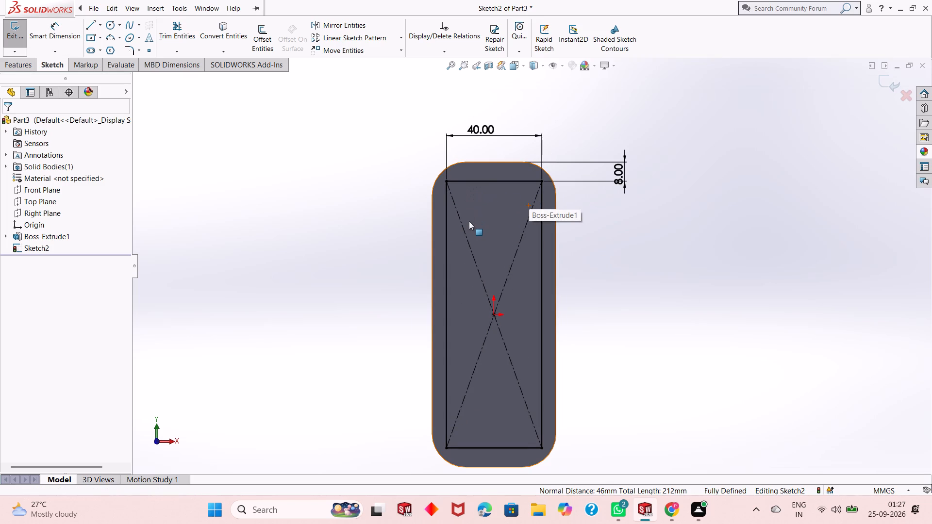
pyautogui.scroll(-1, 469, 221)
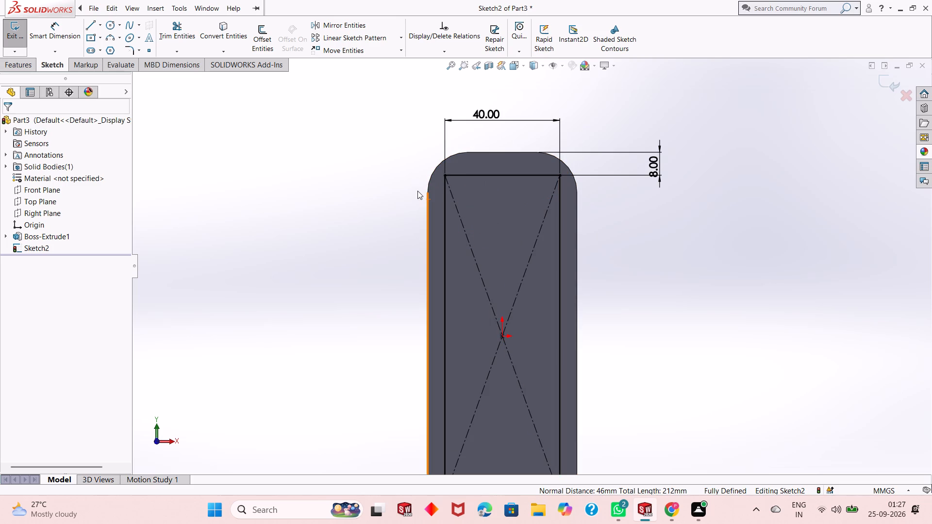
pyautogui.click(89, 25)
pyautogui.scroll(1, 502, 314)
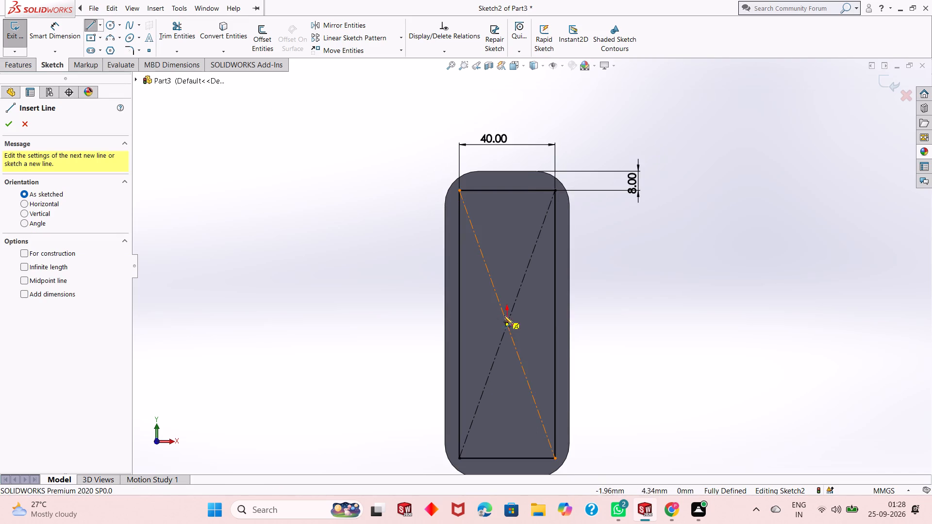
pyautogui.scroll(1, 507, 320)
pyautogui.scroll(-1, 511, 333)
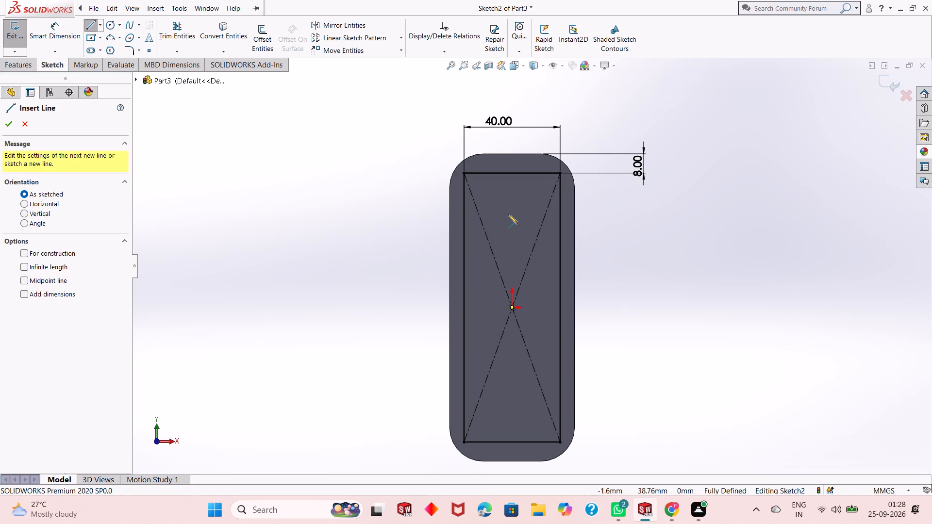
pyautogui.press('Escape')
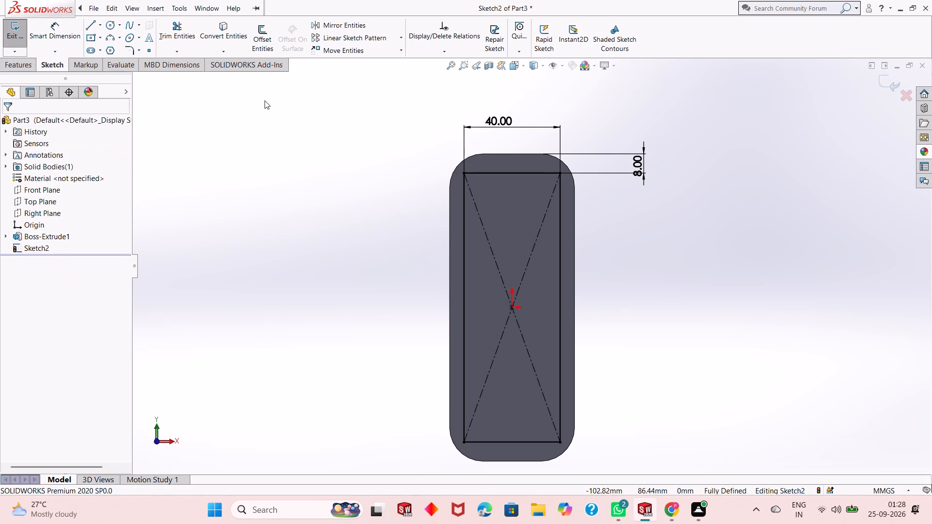
# Draw a vertical midpoint line centered on the origin, extending 35 mm to each side, and leave the Line tool.
pyautogui.click(101, 22)
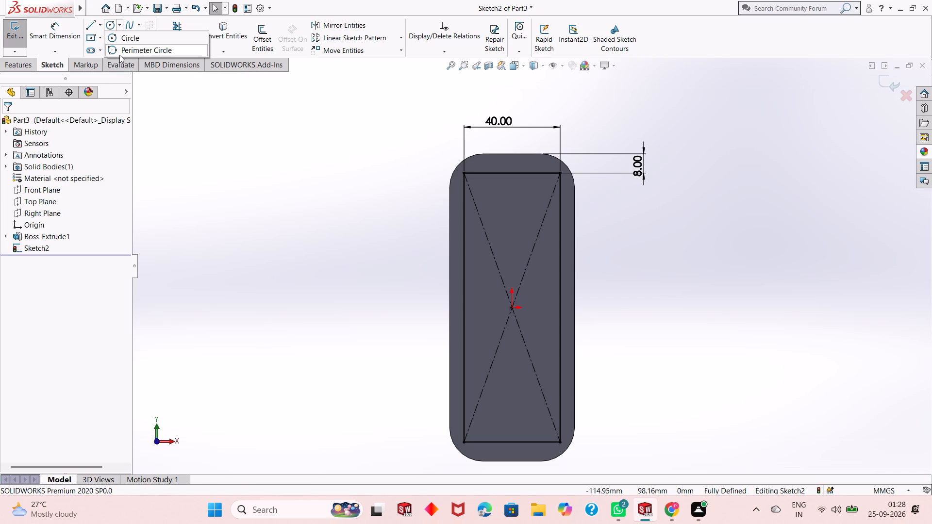
pyautogui.click(100, 29)
pyautogui.click(100, 30)
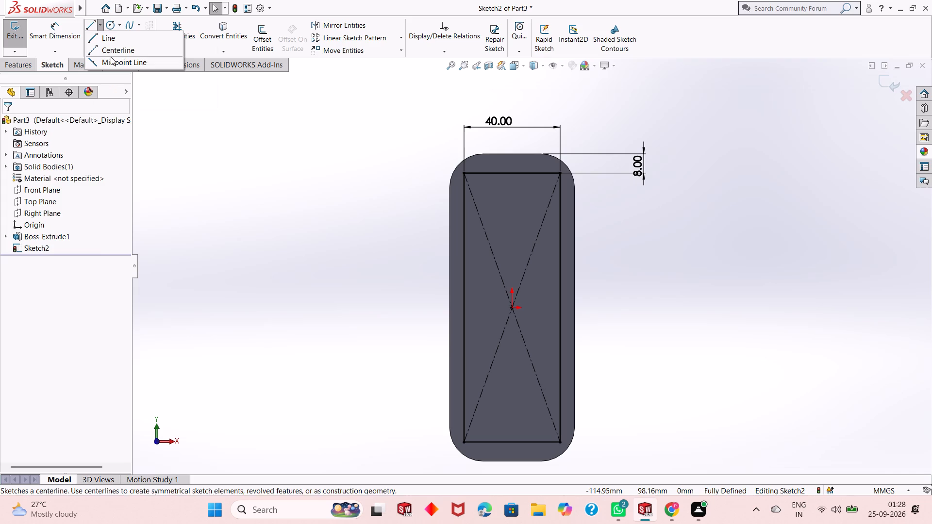
pyautogui.click(112, 58)
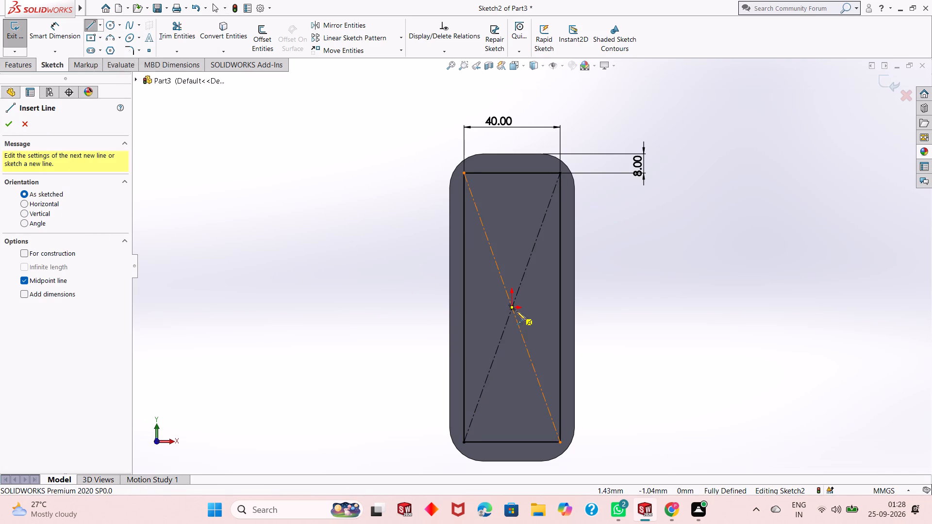
pyautogui.click(513, 308)
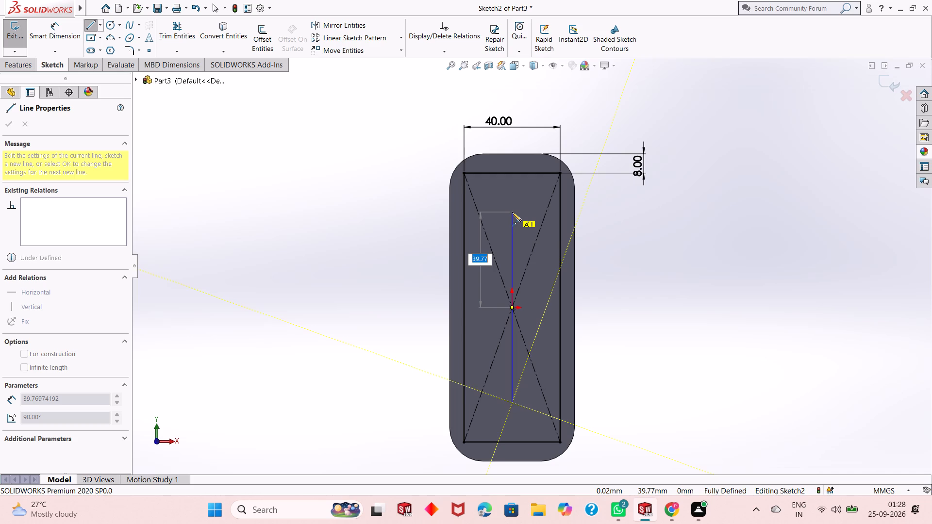
pyautogui.write('35')
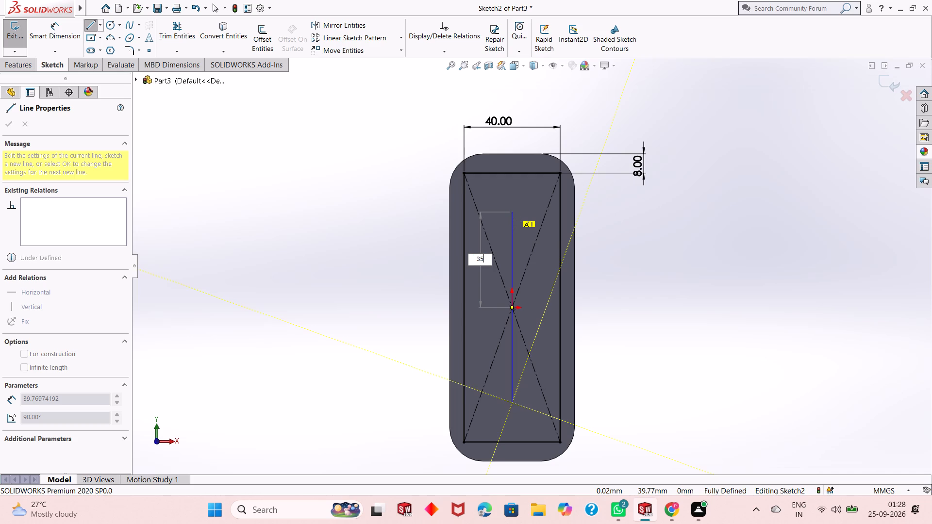
pyautogui.press('Return')
pyautogui.rightClick(512, 212)
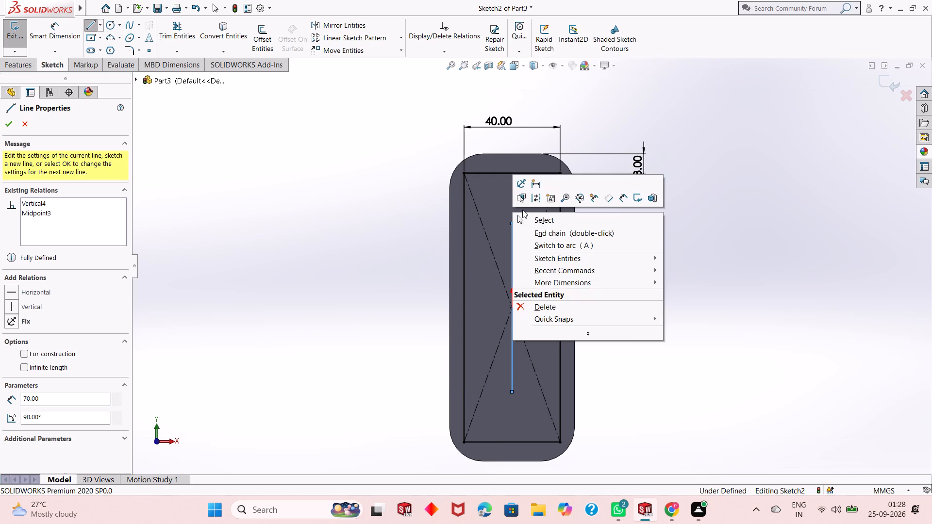
pyautogui.click(543, 217)
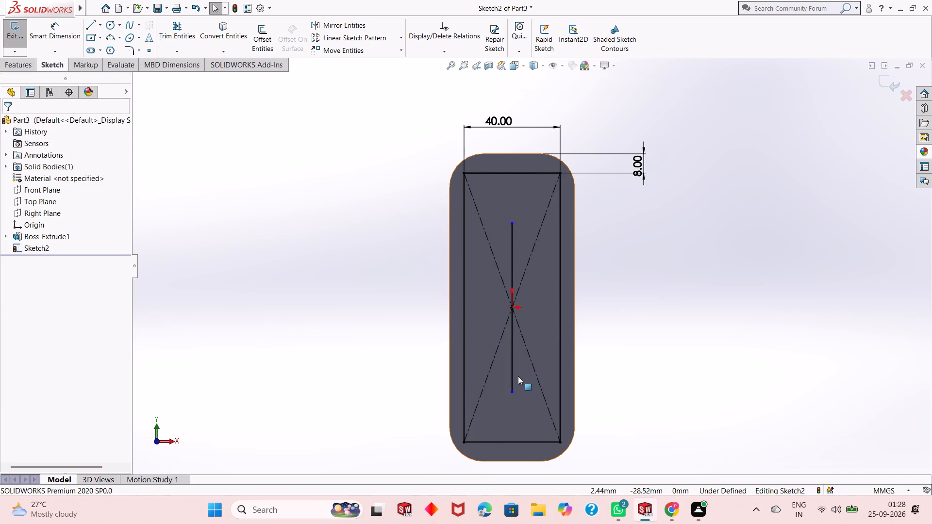
# Add a 70 mm length dimension to the central vertical line with Smart Dimension.
pyautogui.scroll(2, 518, 376)
pyautogui.scroll(-3, 542, 346)
pyautogui.scroll(-3, 518, 224)
pyautogui.scroll(2, 518, 224)
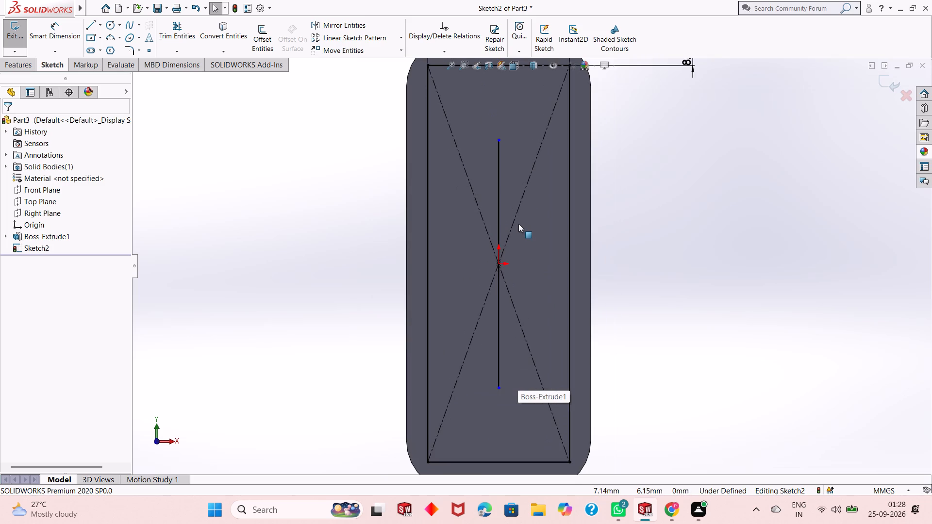
pyautogui.click(73, 36)
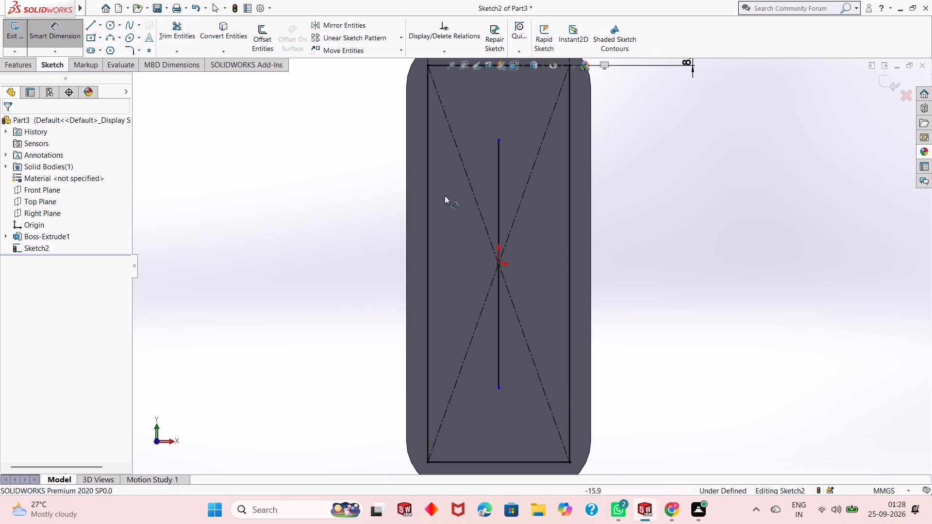
pyautogui.click(498, 170)
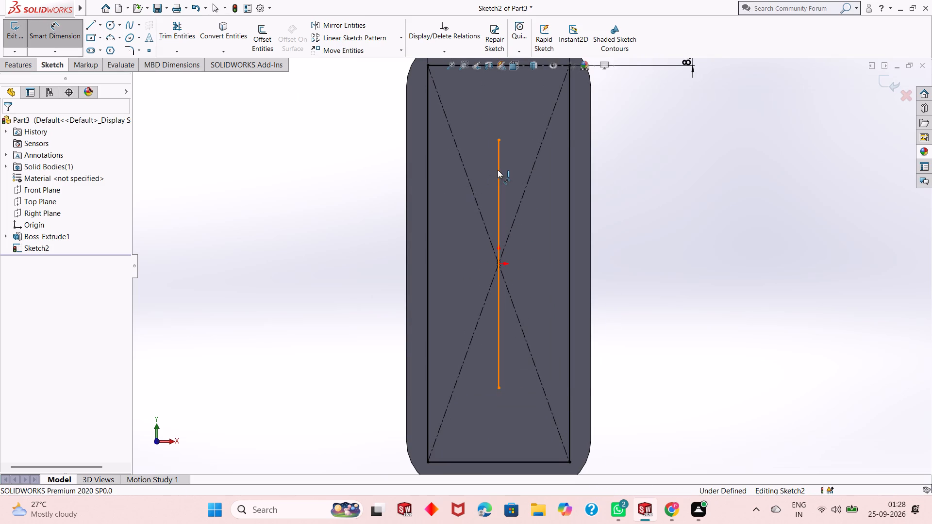
pyautogui.click(662, 168)
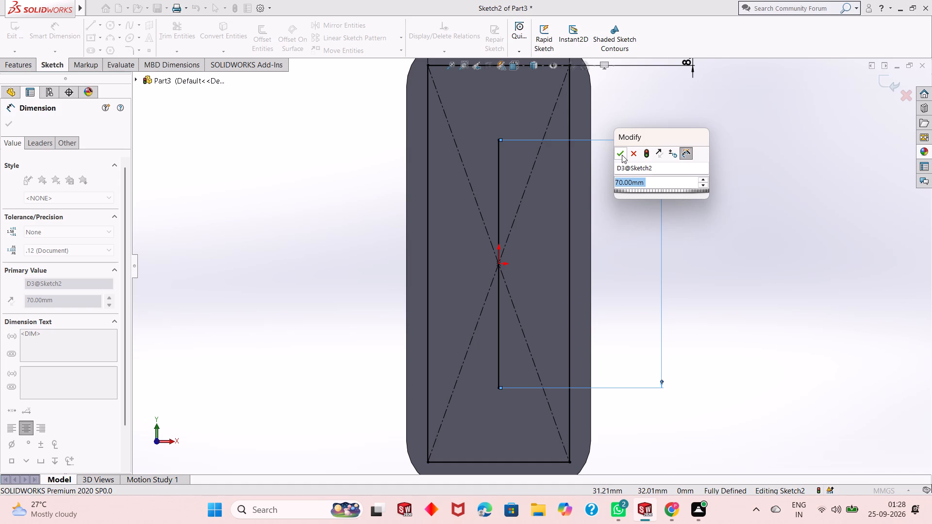
pyautogui.click(622, 156)
pyautogui.press('Escape')
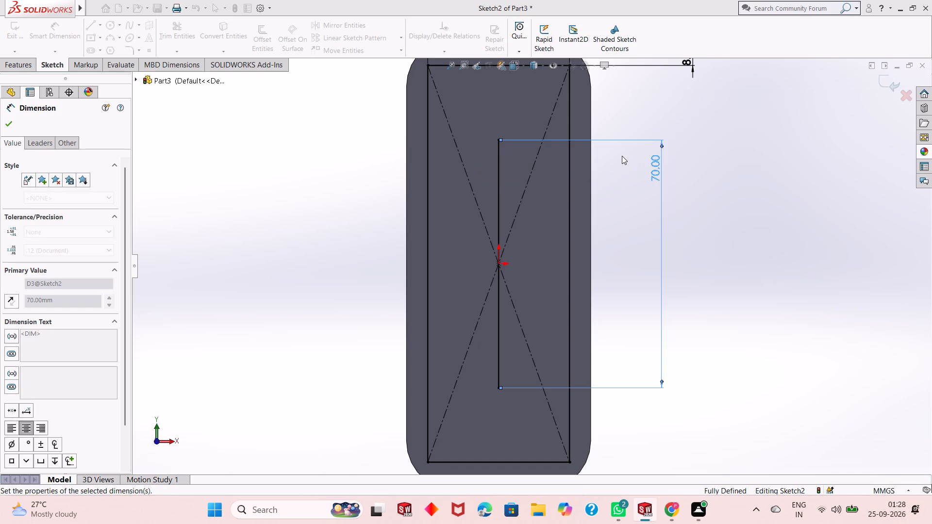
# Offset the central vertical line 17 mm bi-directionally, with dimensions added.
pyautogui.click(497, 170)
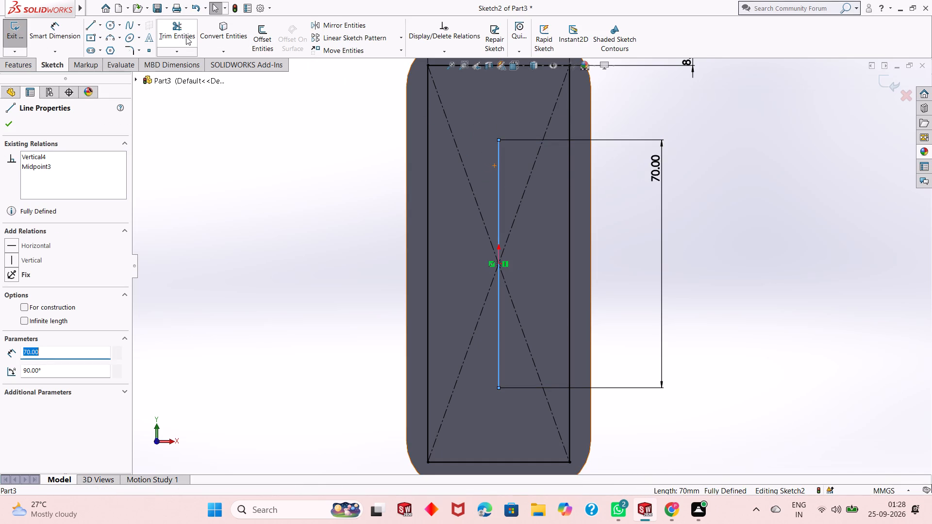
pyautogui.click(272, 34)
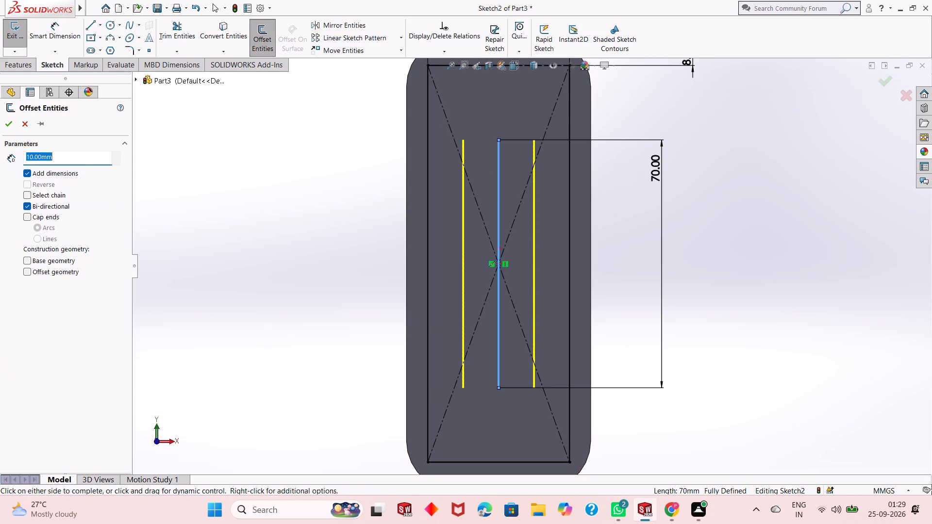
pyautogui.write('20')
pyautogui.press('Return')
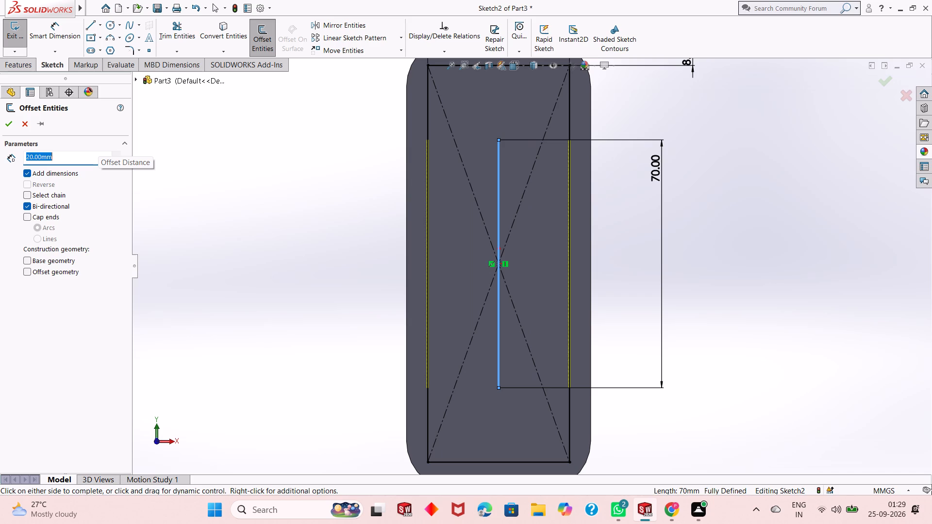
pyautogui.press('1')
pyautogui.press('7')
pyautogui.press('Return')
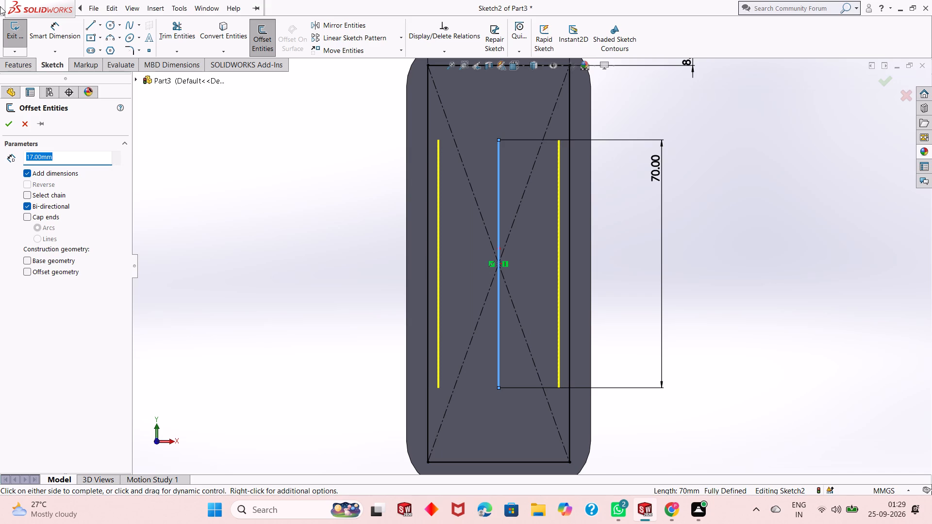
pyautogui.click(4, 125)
# Check the distance from the left offset line to the block's right edge with Smart Dimension, keeping no new dimension.
pyautogui.click(72, 33)
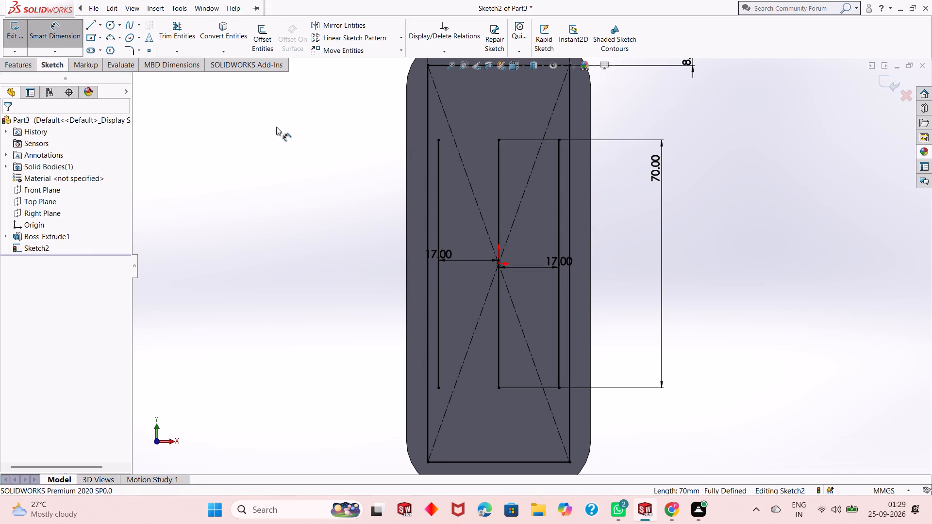
pyautogui.click(440, 192)
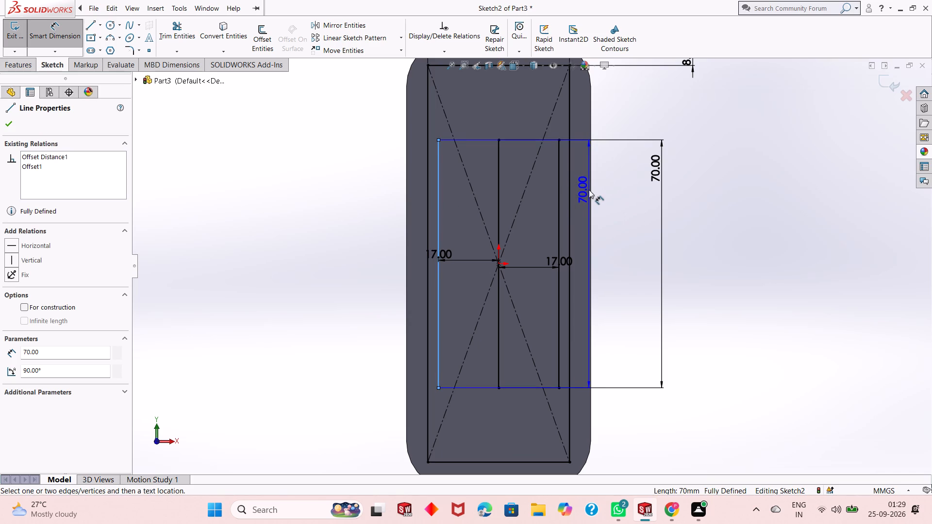
pyautogui.click(590, 181)
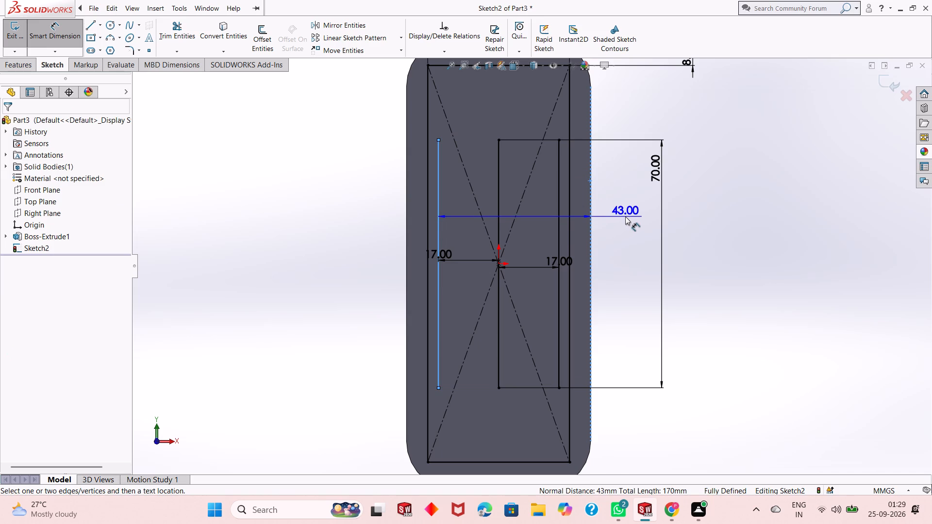
pyautogui.press('Escape')
pyautogui.press('Escape')
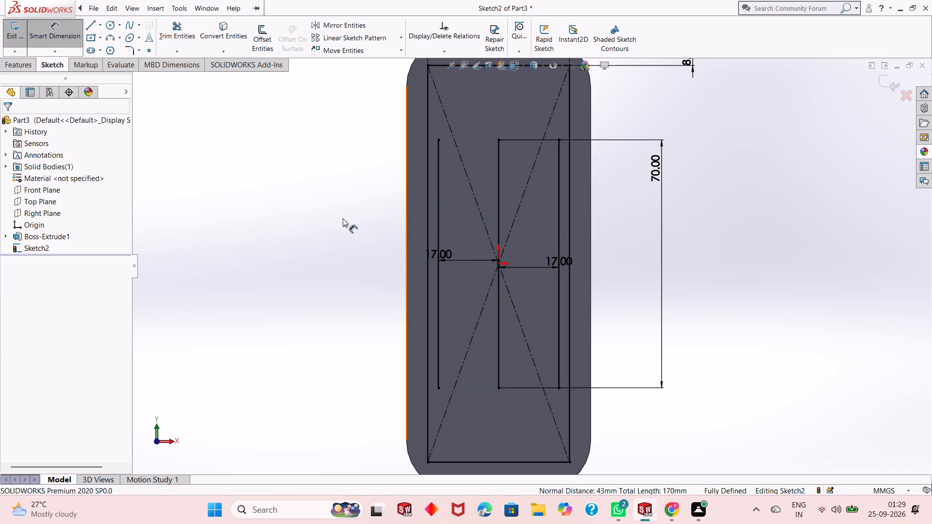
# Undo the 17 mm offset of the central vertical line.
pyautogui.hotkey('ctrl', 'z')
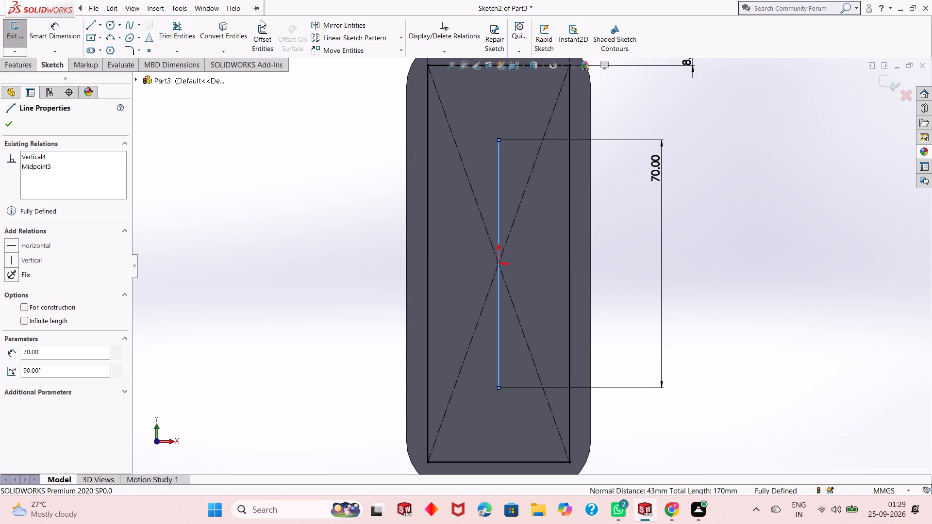
# Offset the central vertical line 14 mm bi-directionally, with dimensions added.
pyautogui.click(264, 26)
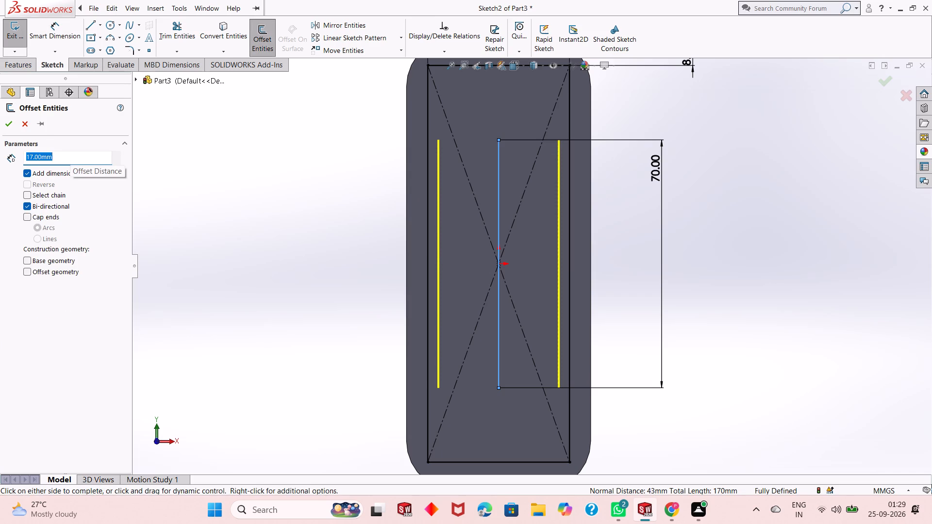
pyautogui.press('1')
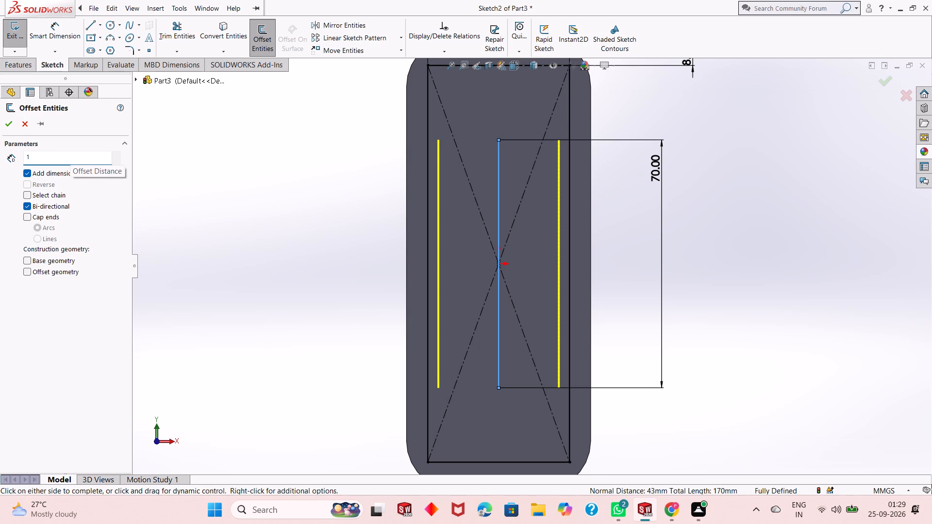
pyautogui.press('4')
pyautogui.press('Return')
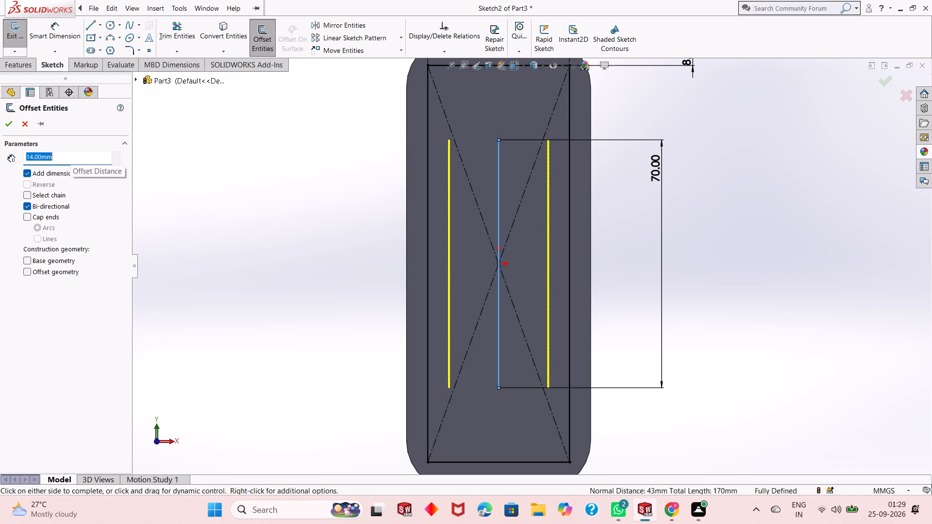
pyautogui.click(10, 124)
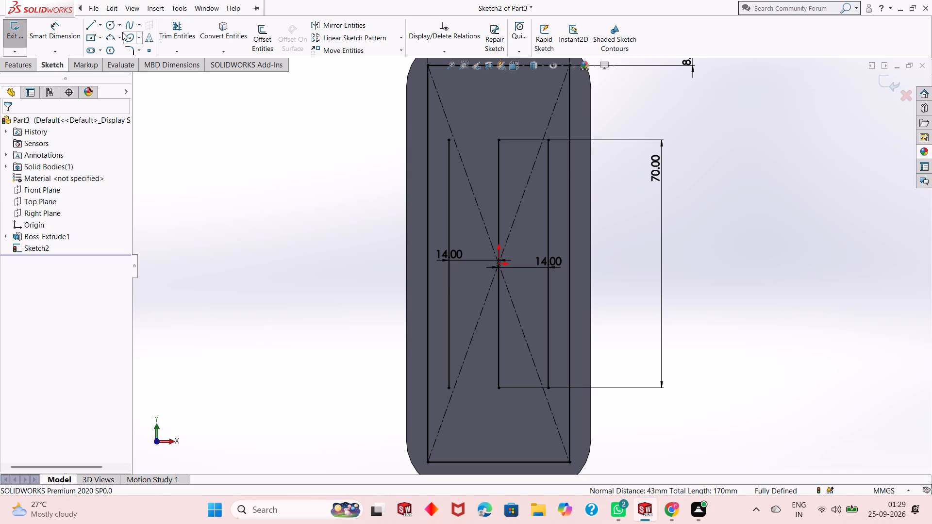
# Check the distance from the left offset line to the block's right edge with Smart Dimension, and leave the tool.
pyautogui.click(60, 31)
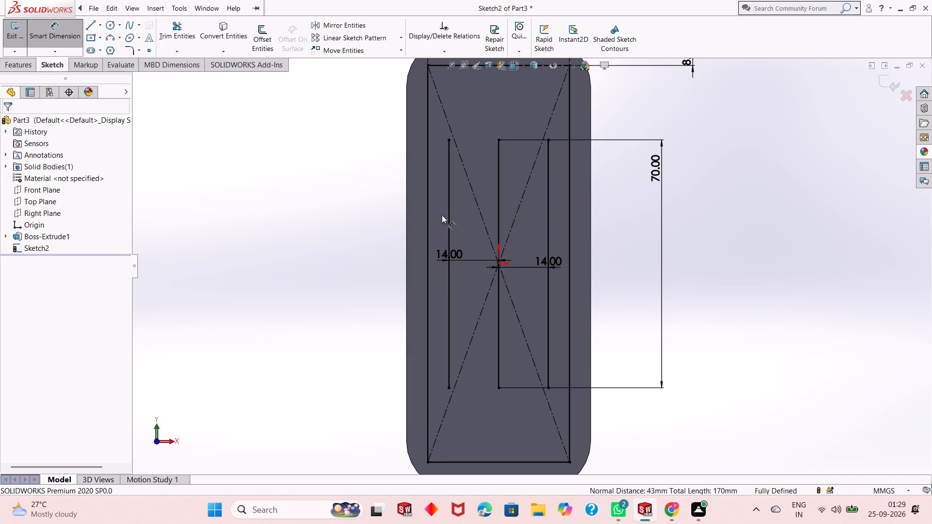
pyautogui.click(447, 208)
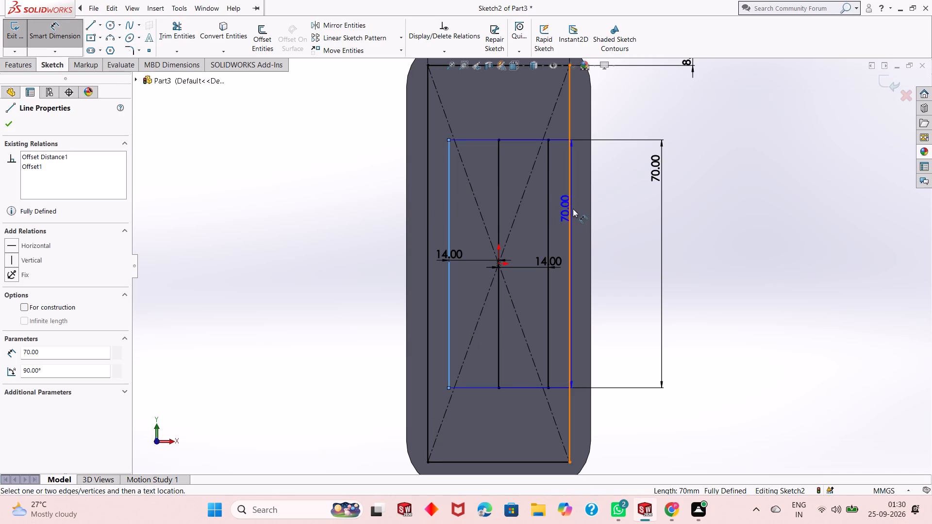
pyautogui.click(590, 218)
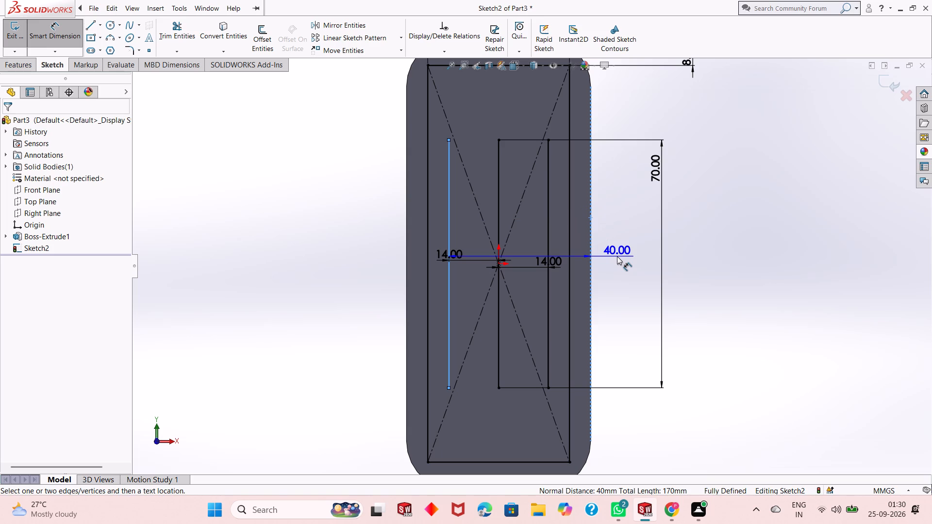
pyautogui.press('Escape')
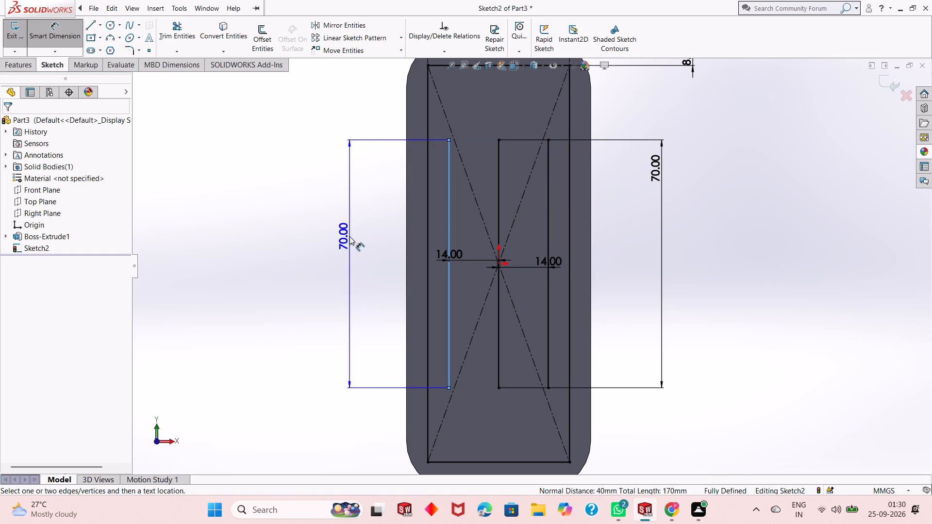
pyautogui.press('Escape')
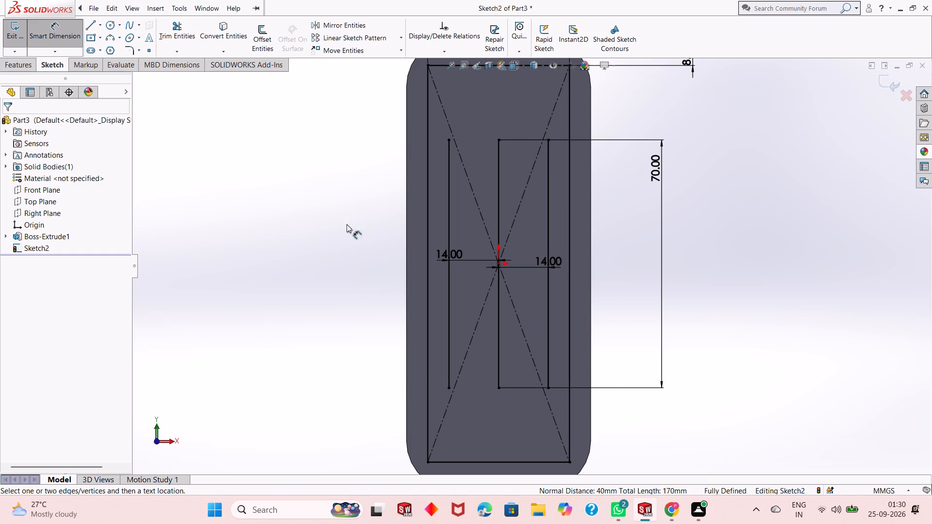
pyautogui.rightClick(293, 197)
pyautogui.click(314, 228)
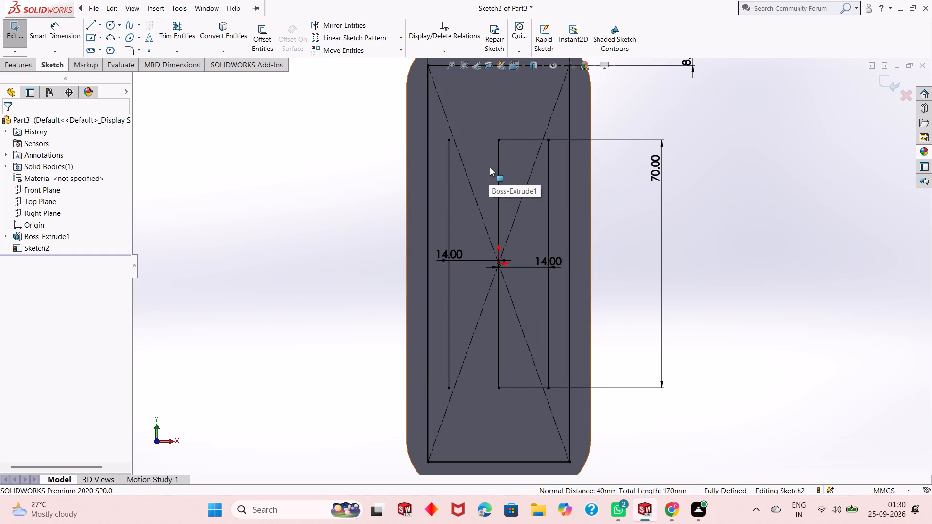
# Sketch a horizontal line from the left offset line's upper end outward past the inner rectangle's left side.
pyautogui.scroll(-1, 498, 164)
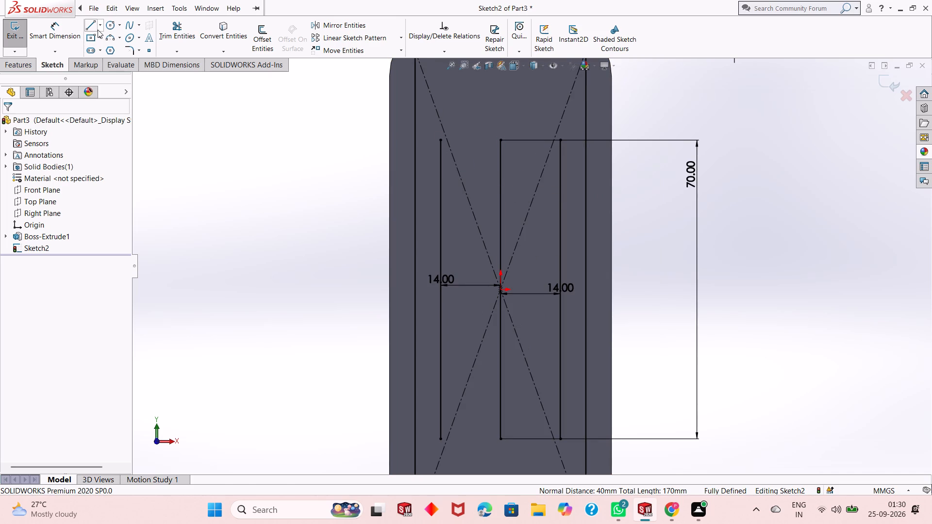
pyautogui.click(99, 17)
pyautogui.click(92, 23)
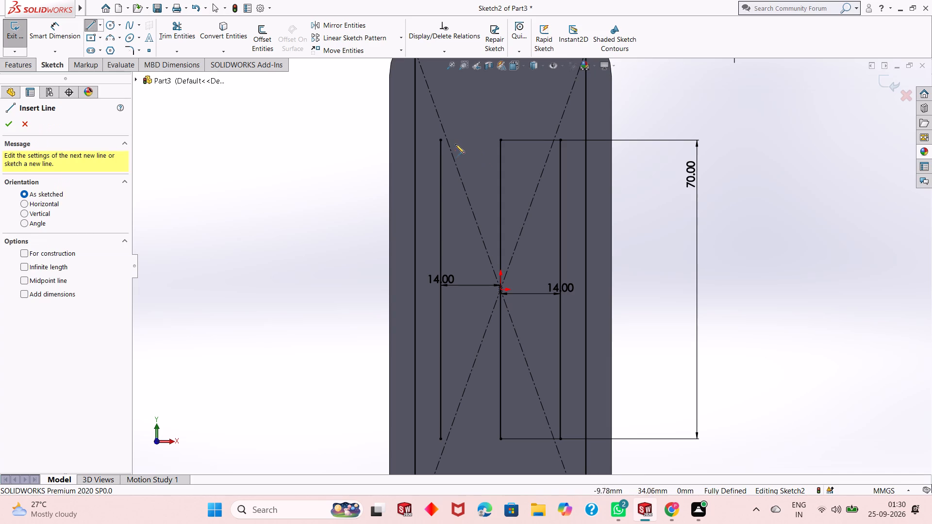
pyautogui.click(440, 140)
pyautogui.click(397, 140)
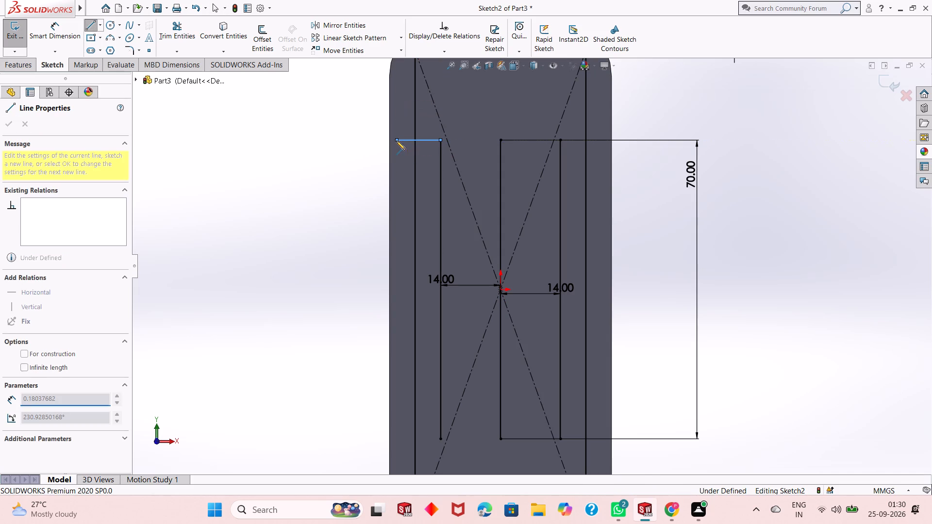
pyautogui.rightClick(396, 141)
pyautogui.click(407, 147)
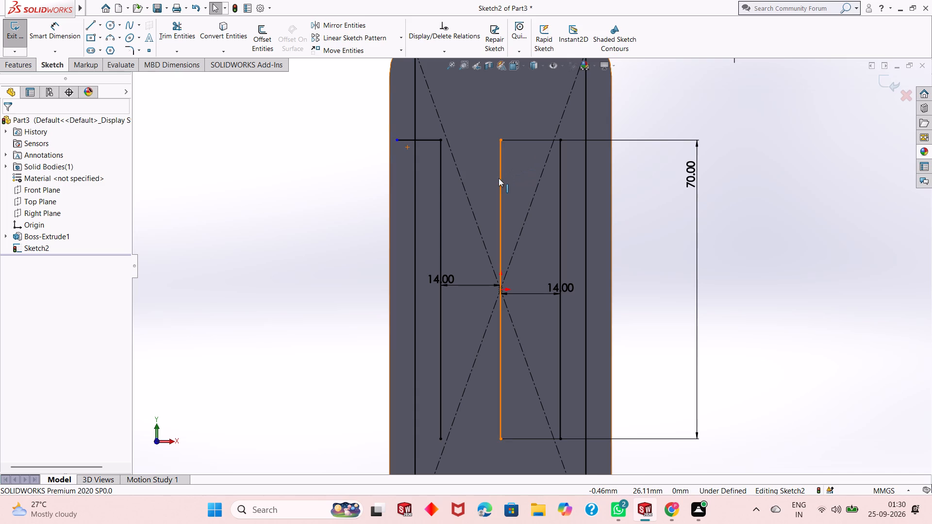
# Delete the central vertical line between the two offset lines, together with its associated dimensions.
pyautogui.click(499, 178)
pyautogui.rightClick(499, 178)
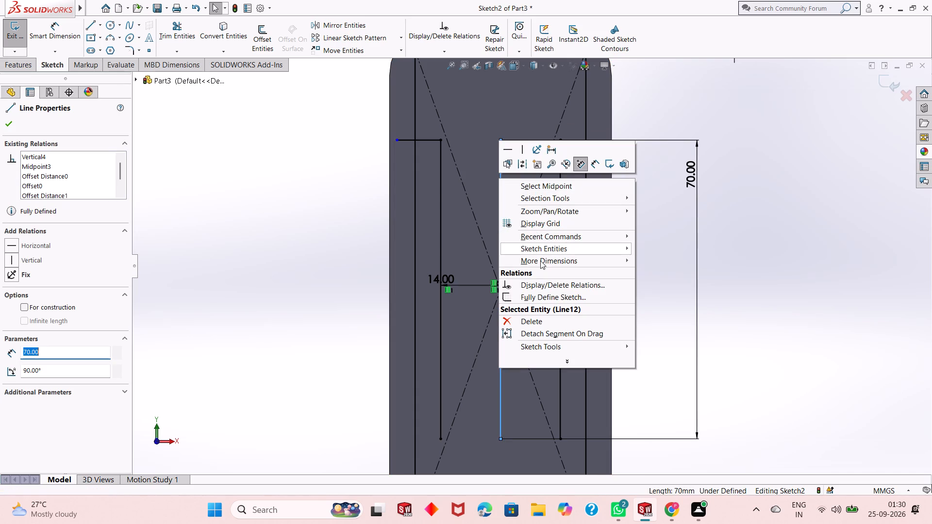
pyautogui.click(532, 320)
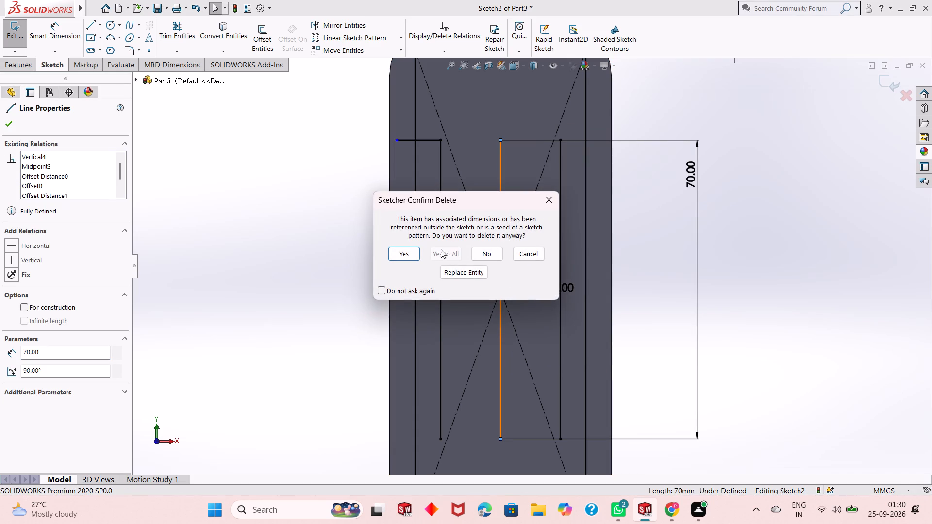
pyautogui.click(410, 254)
# Dimension the left vertical line's length and its horizontal distance from the origin.
pyautogui.scroll(1, 508, 297)
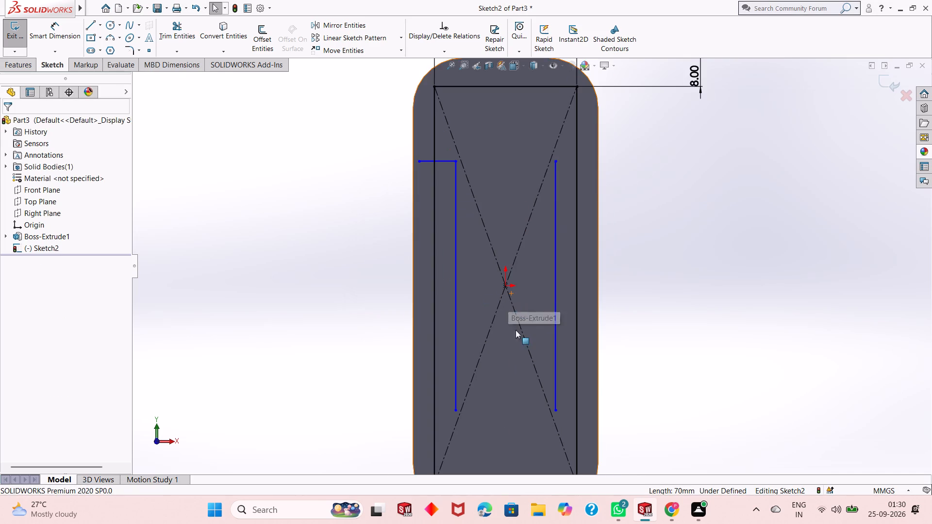
pyautogui.scroll(-2, 516, 351)
pyautogui.scroll(2, 495, 319)
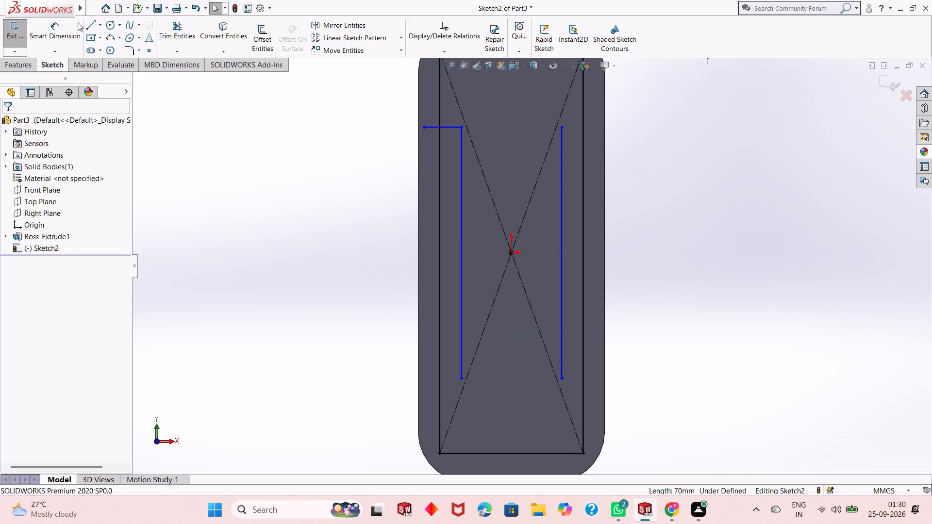
pyautogui.click(52, 31)
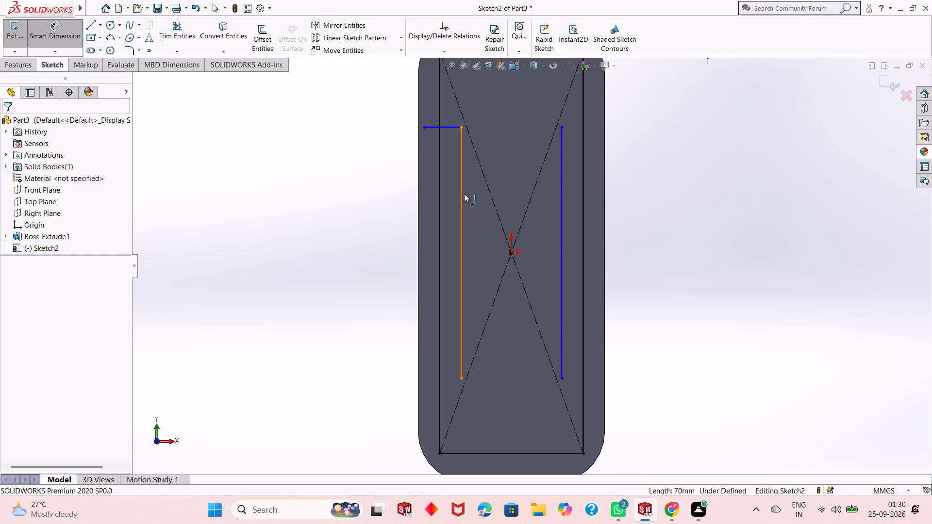
pyautogui.click(464, 194)
pyautogui.click(307, 219)
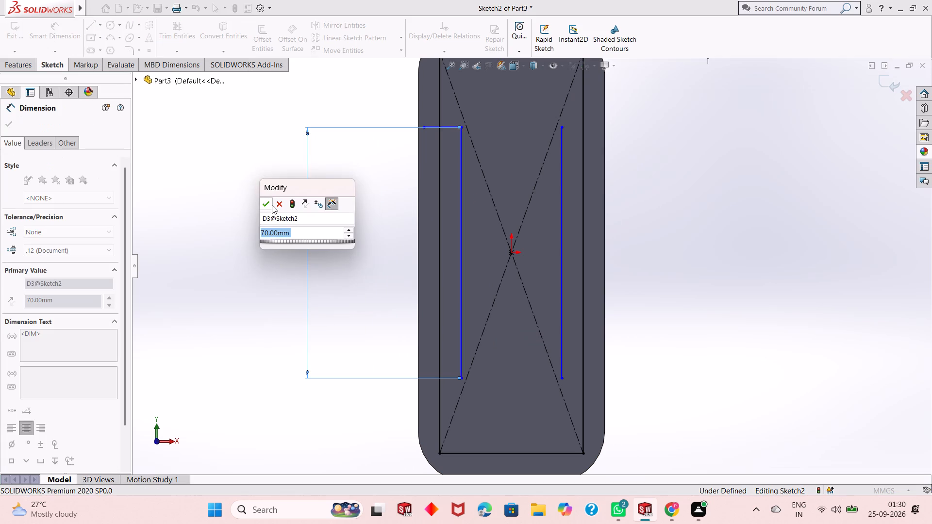
pyautogui.click(268, 205)
pyautogui.click(463, 298)
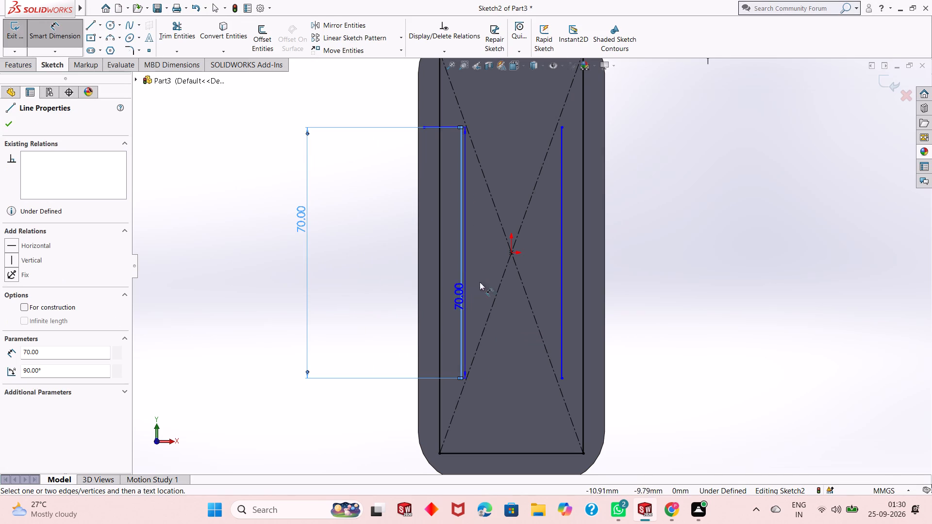
pyautogui.click(510, 251)
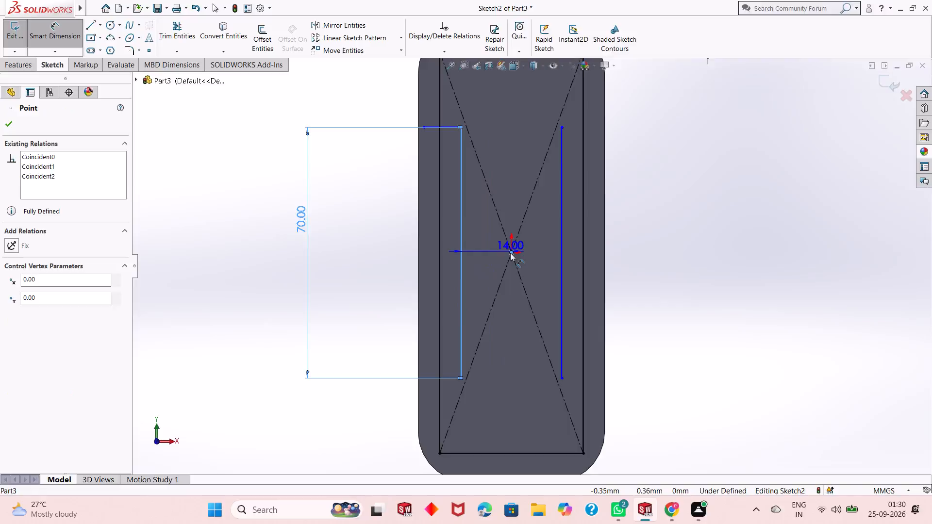
pyautogui.moveTo(505, 319); pyautogui.dragTo(505, 328)
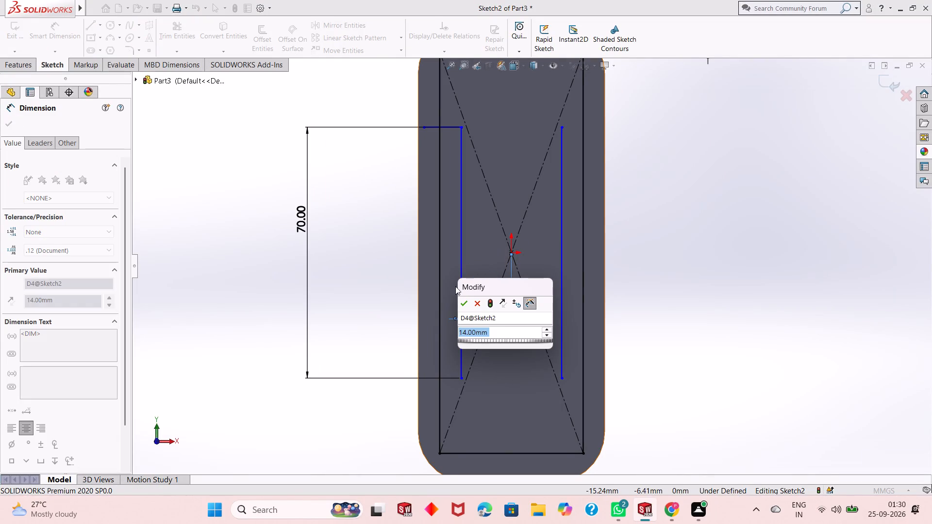
pyautogui.click(462, 305)
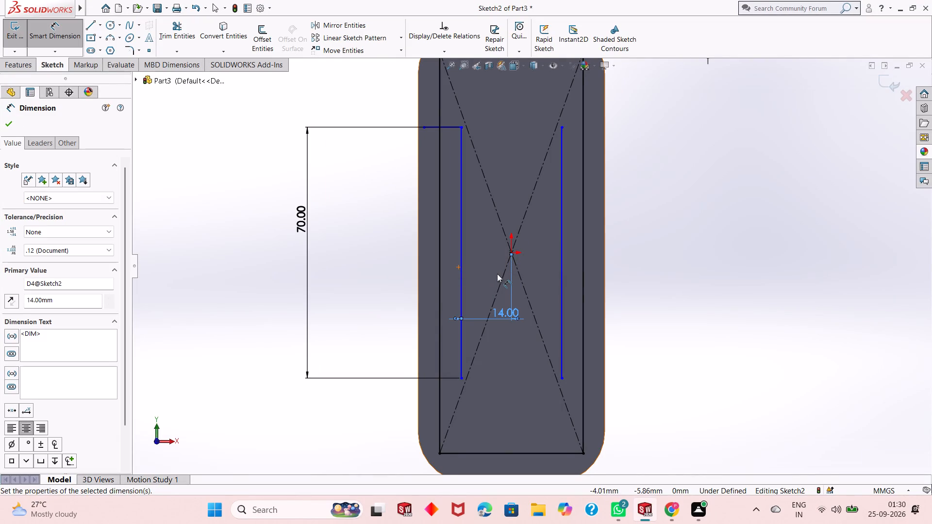
# Dimension the vertical distances from the left line's upper end to the origin and from its lower end to the rectangle's bottom-left corner.
pyautogui.scroll(2, 495, 272)
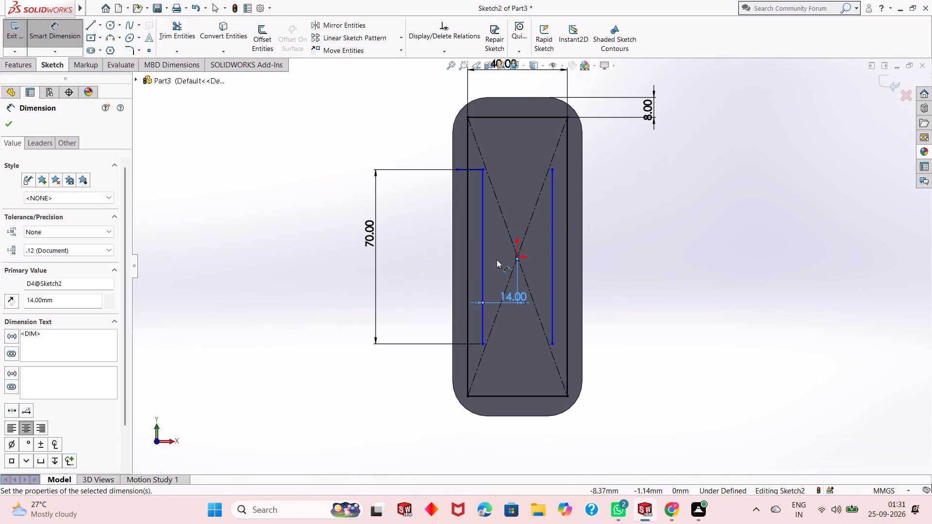
pyautogui.click(481, 170)
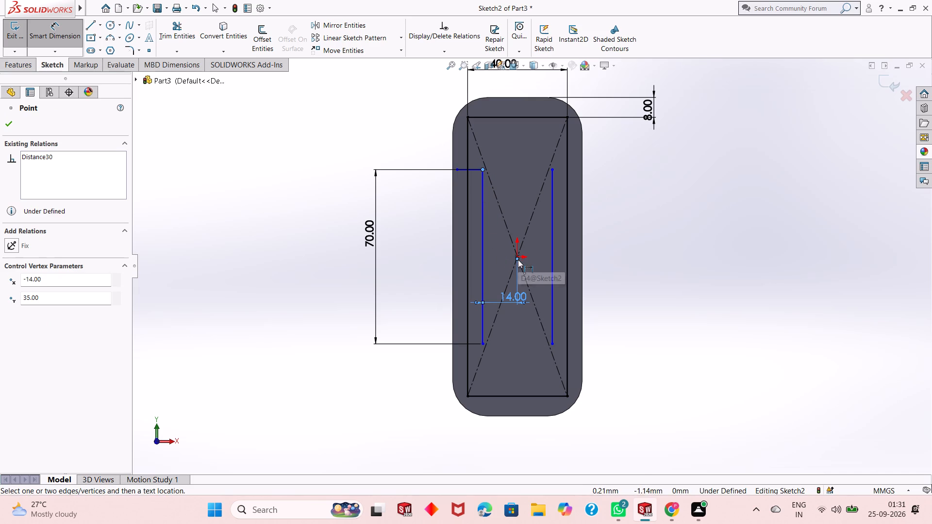
pyautogui.click(515, 257)
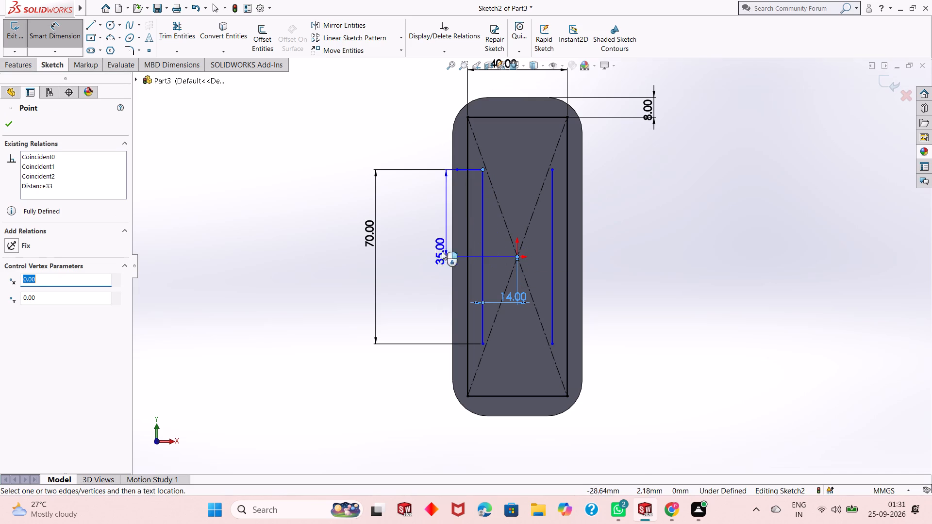
pyautogui.click(426, 255)
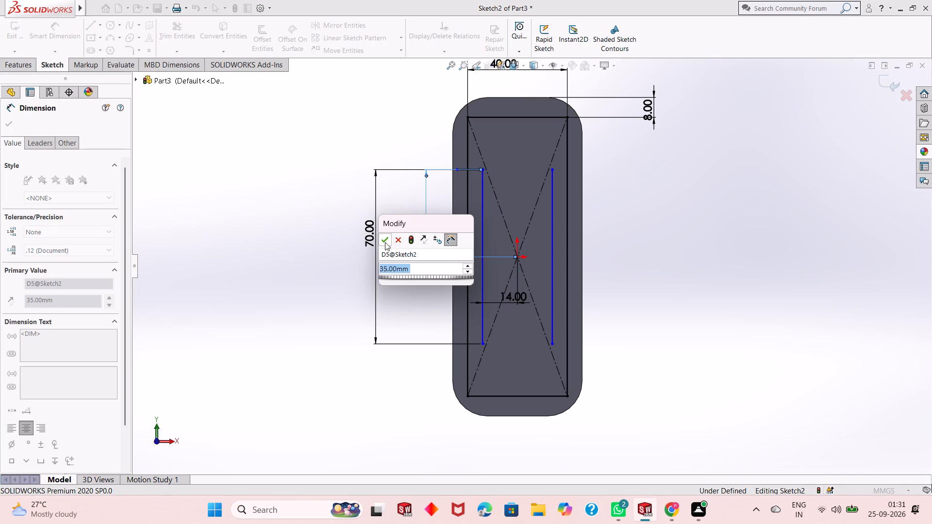
pyautogui.click(384, 243)
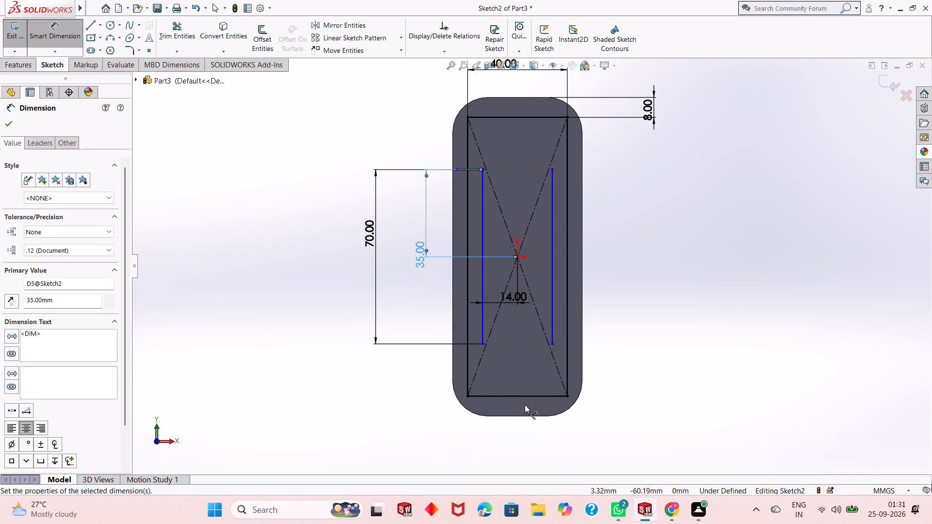
pyautogui.click(485, 344)
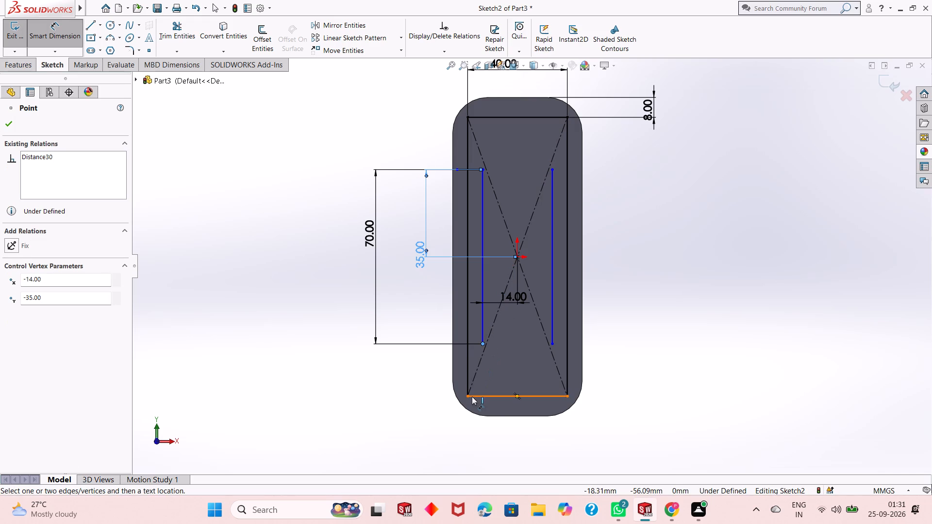
pyautogui.click(468, 396)
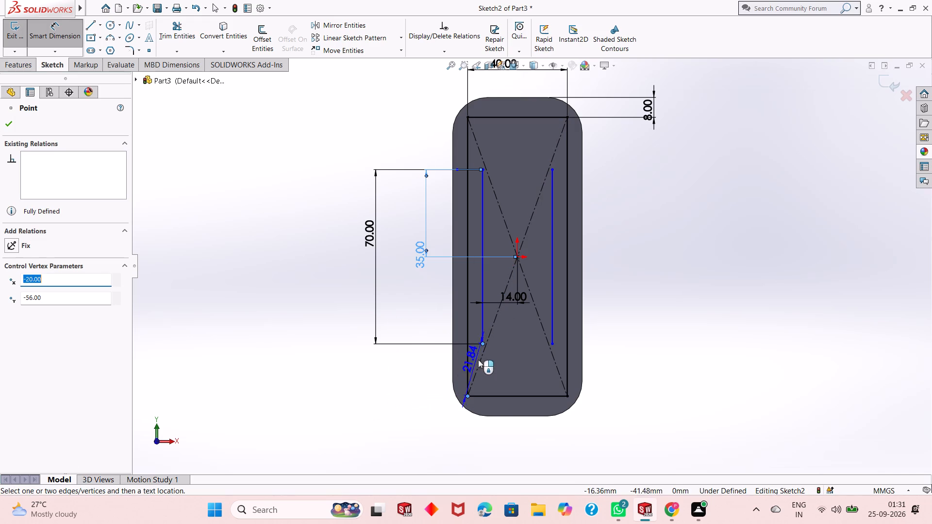
pyautogui.click(350, 373)
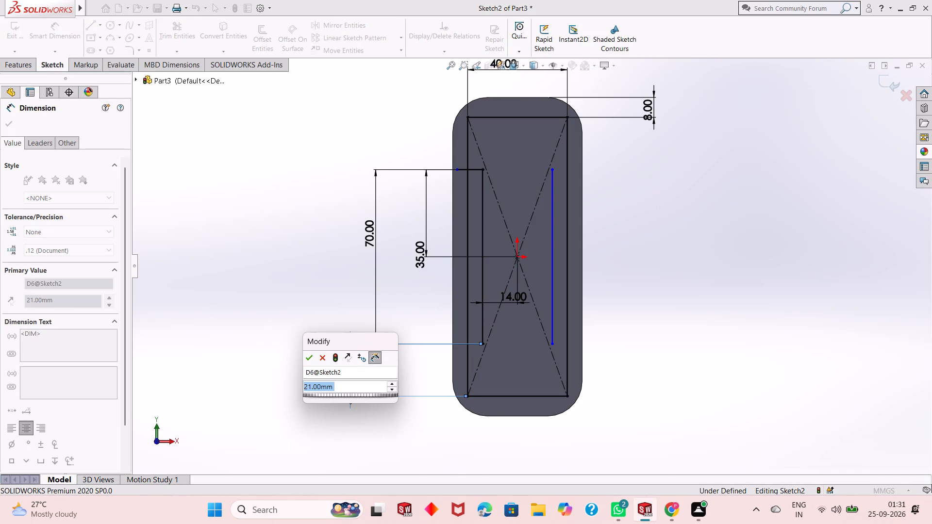
pyautogui.press('Return')
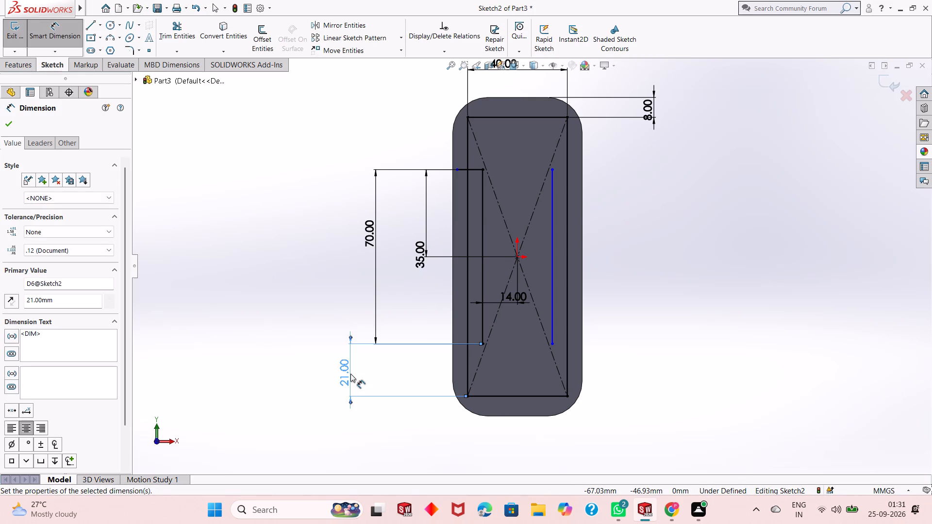
# Dimension the right vertical line's length and the vertical distance from its lower end to the rectangle's bottom-right corner.
pyautogui.click(554, 215)
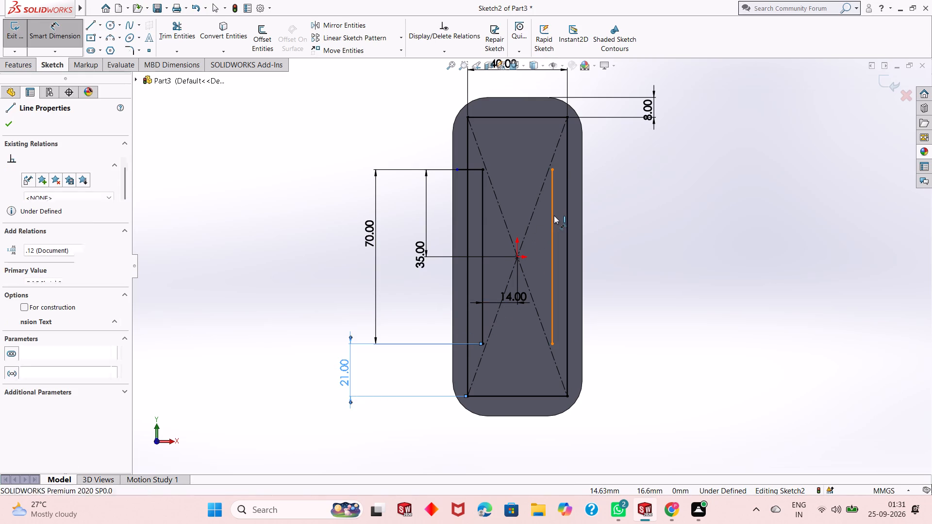
pyautogui.click(702, 221)
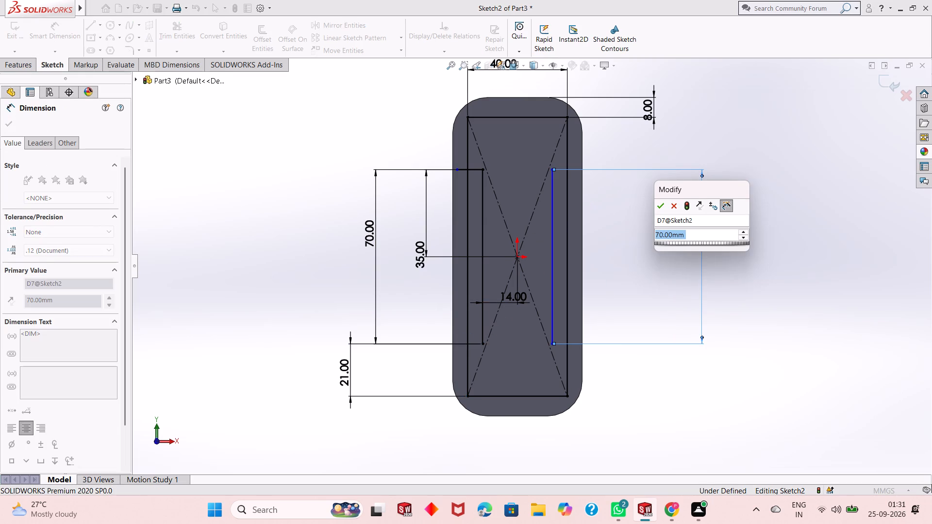
pyautogui.press('Return')
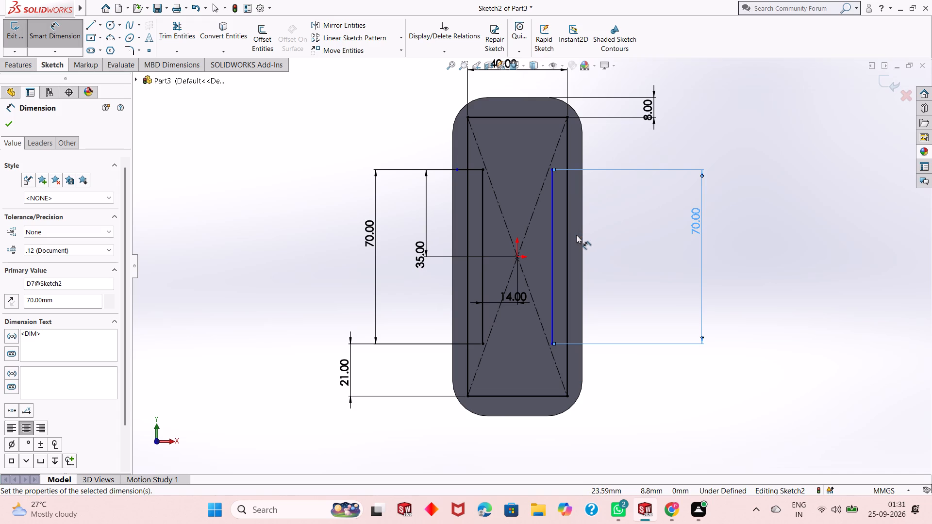
pyautogui.scroll(-1, 558, 356)
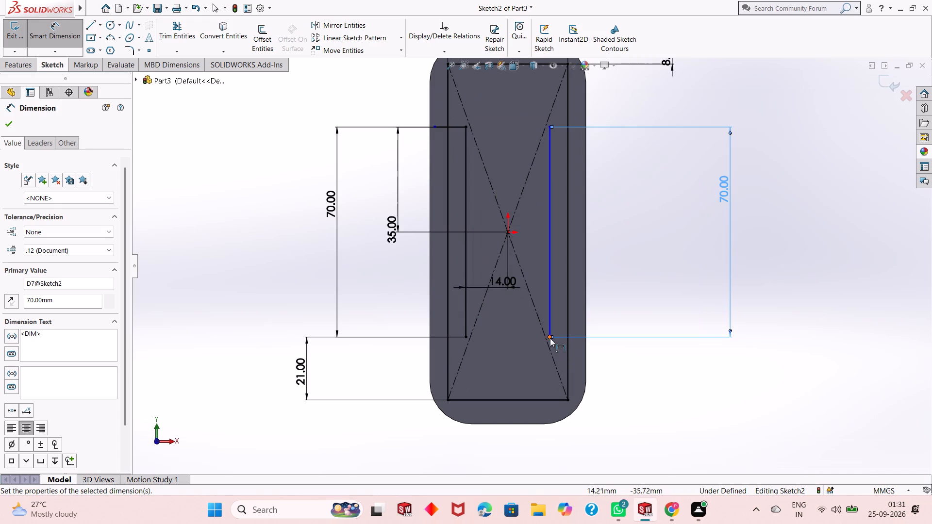
pyautogui.click(549, 338)
pyautogui.click(570, 399)
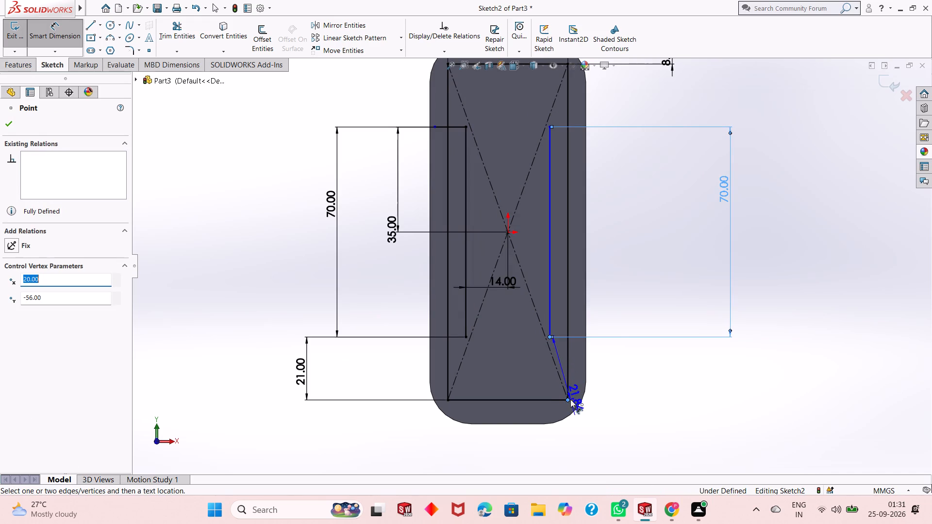
pyautogui.click(619, 379)
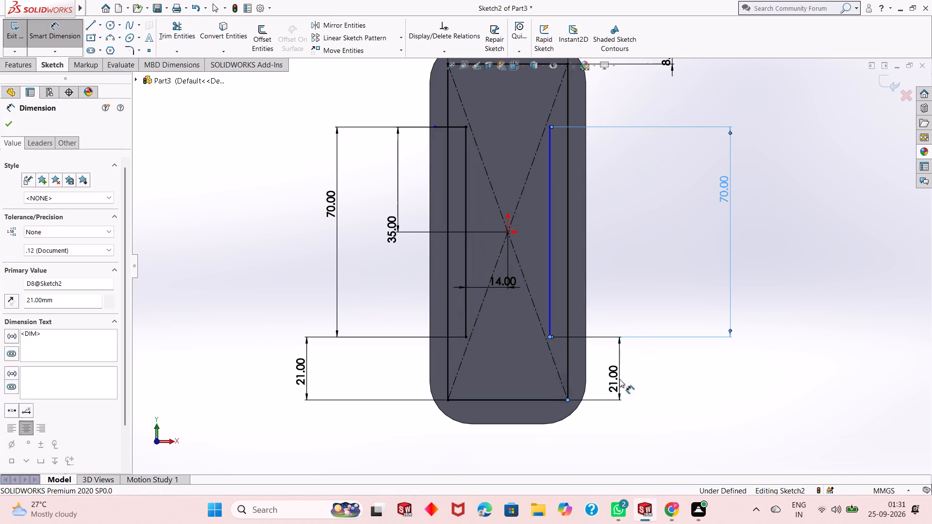
pyautogui.click(581, 363)
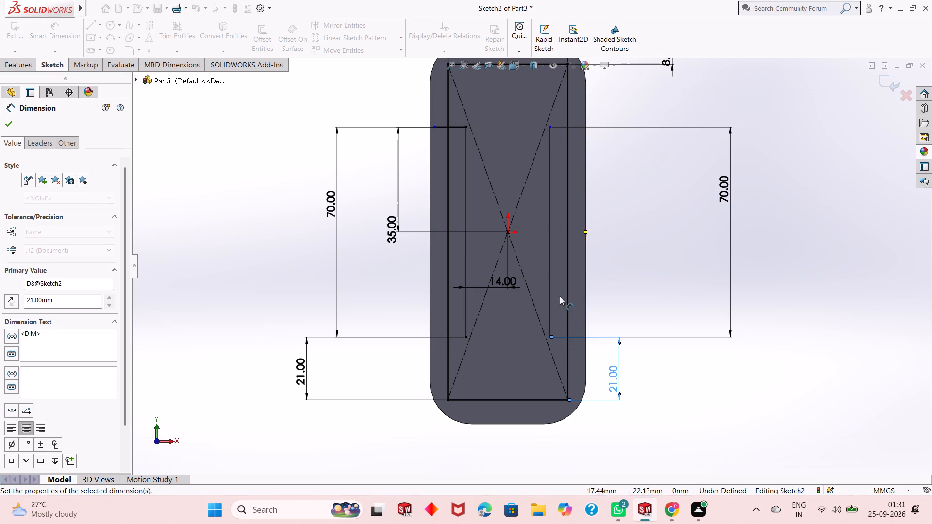
# Dimension the horizontal distance from the right vertical line to the origin.
pyautogui.click(550, 264)
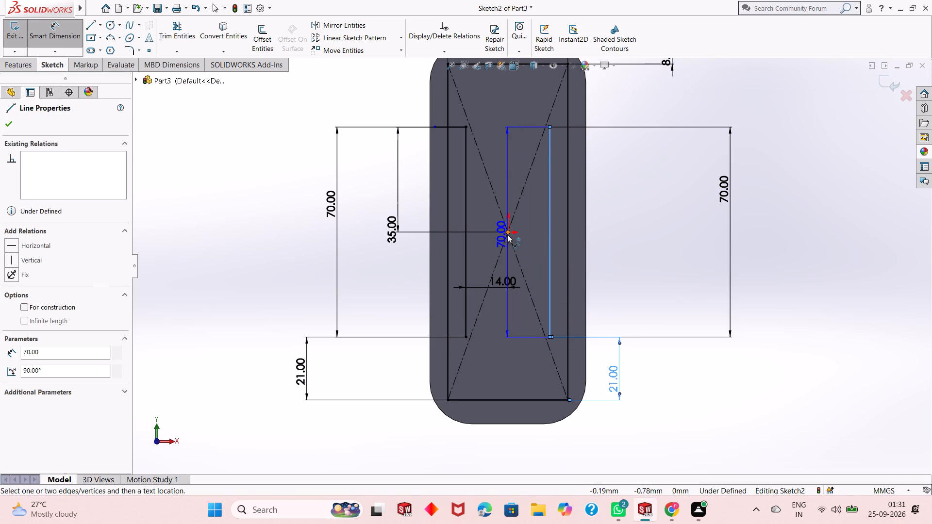
pyautogui.click(507, 234)
pyautogui.click(510, 357)
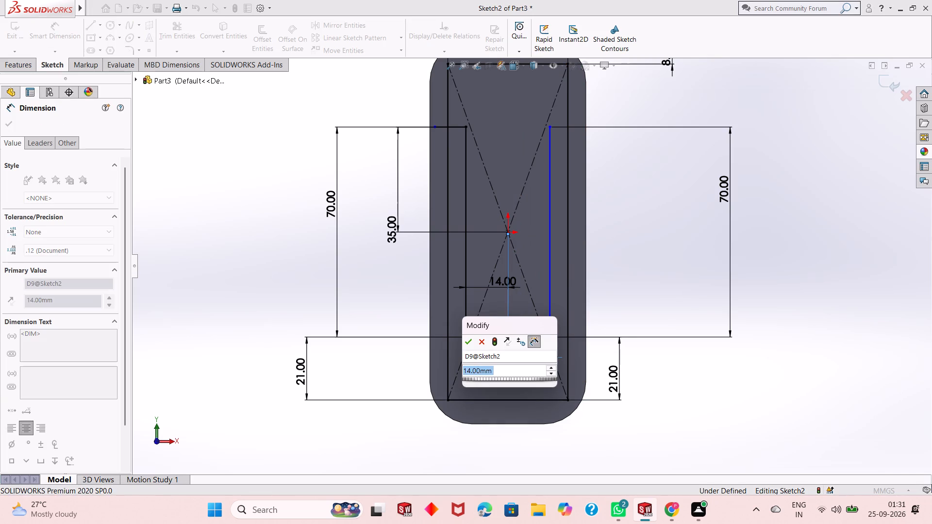
pyautogui.click(469, 341)
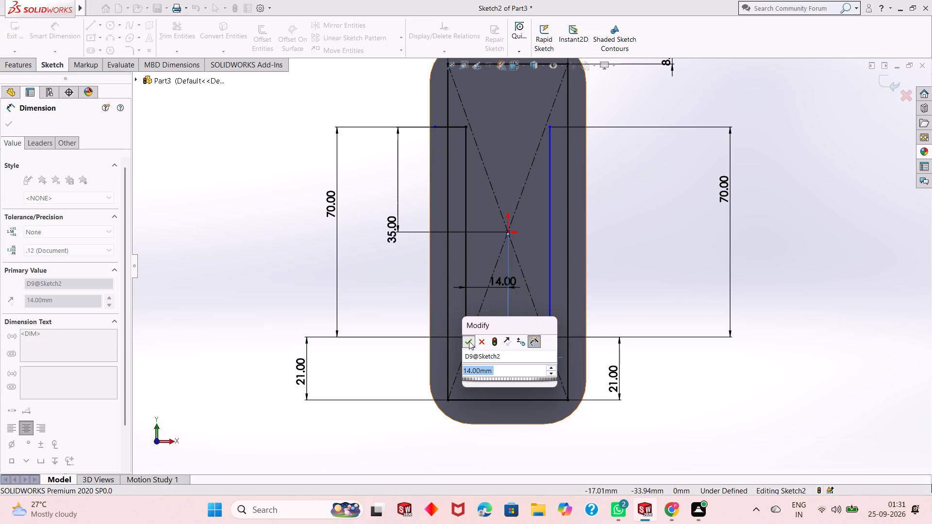
# Dimension the vertical distance from the right vertical line's upper end to the origin.
pyautogui.click(552, 130)
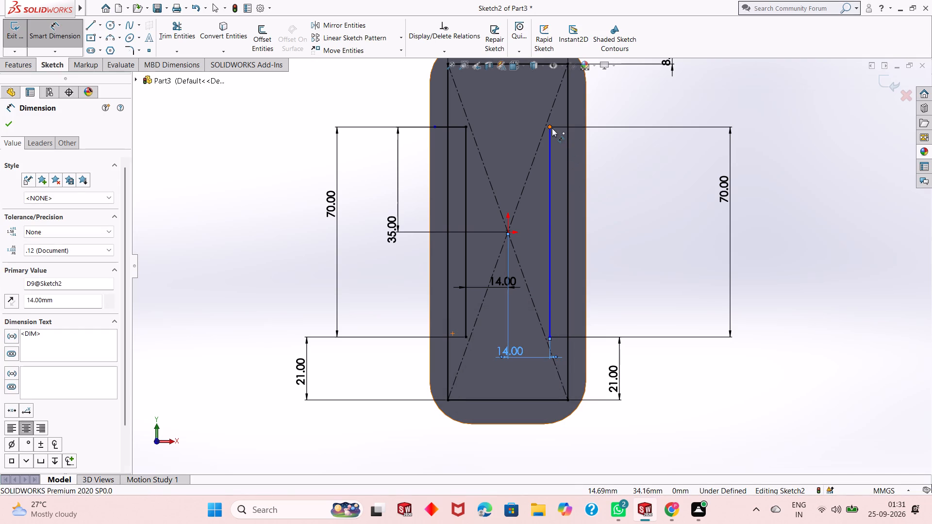
pyautogui.click(508, 231)
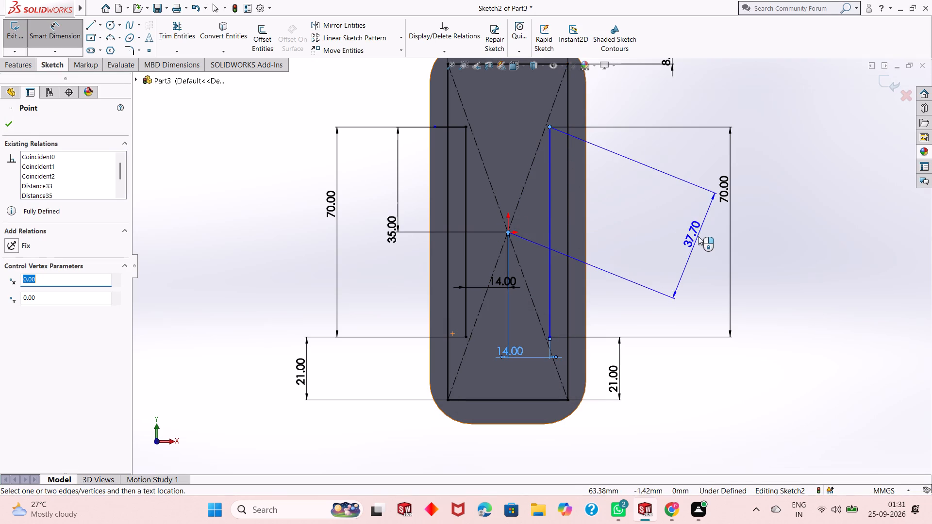
pyautogui.click(685, 187)
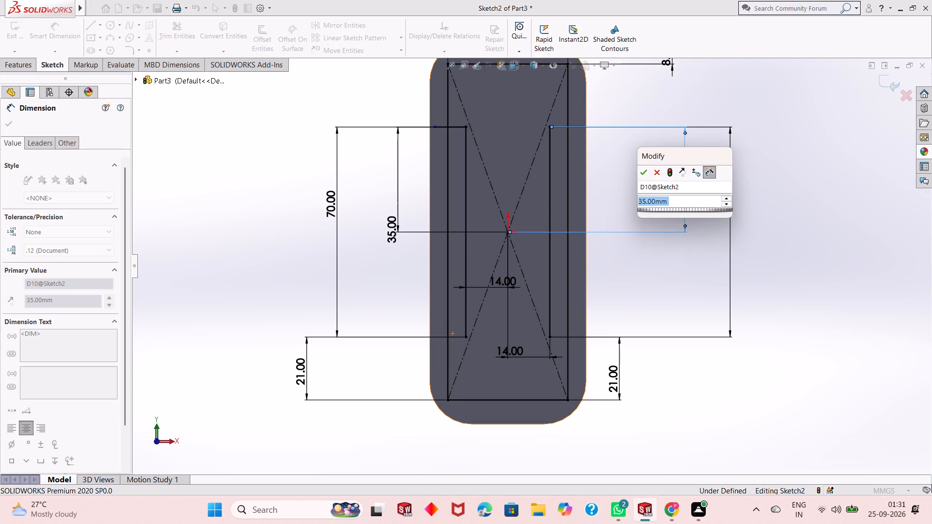
pyautogui.click(643, 174)
pyautogui.rightClick(602, 191)
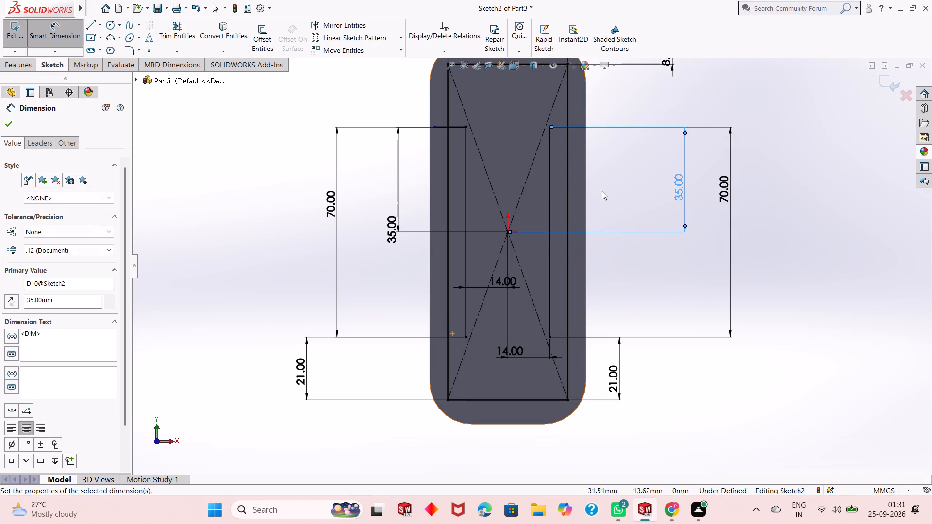
pyautogui.click(658, 225)
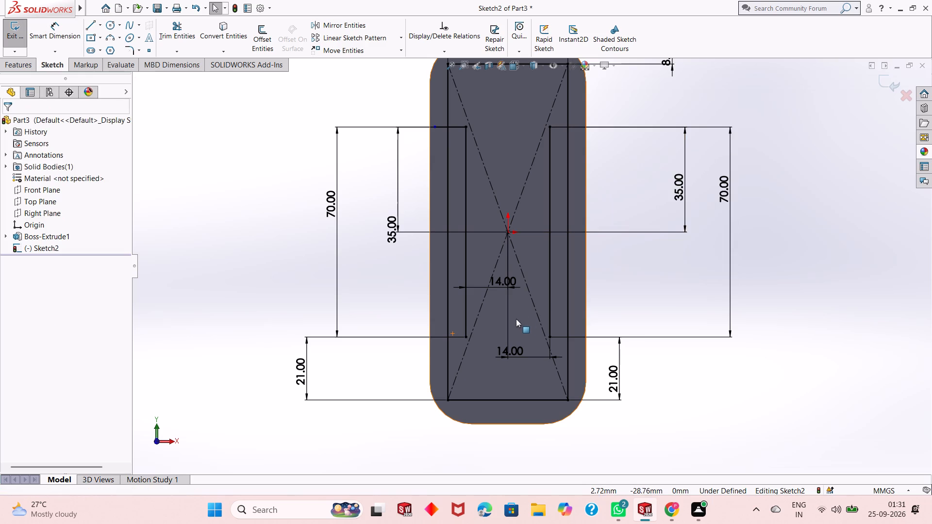
# Sketch a horizontal line about 9.3 mm long outward from the right vertical line's upper end, crossing the rectangle's right side.
pyautogui.scroll(1, 516, 319)
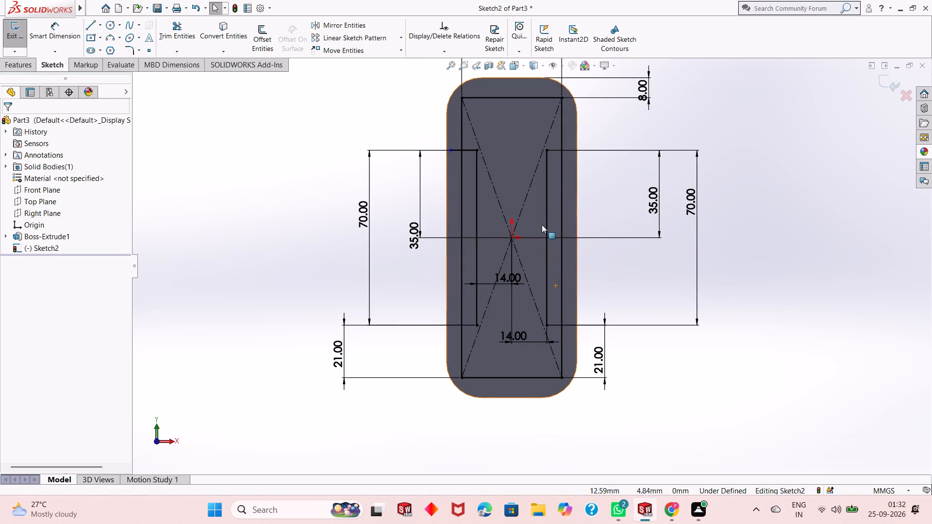
pyautogui.scroll(-2, 534, 225)
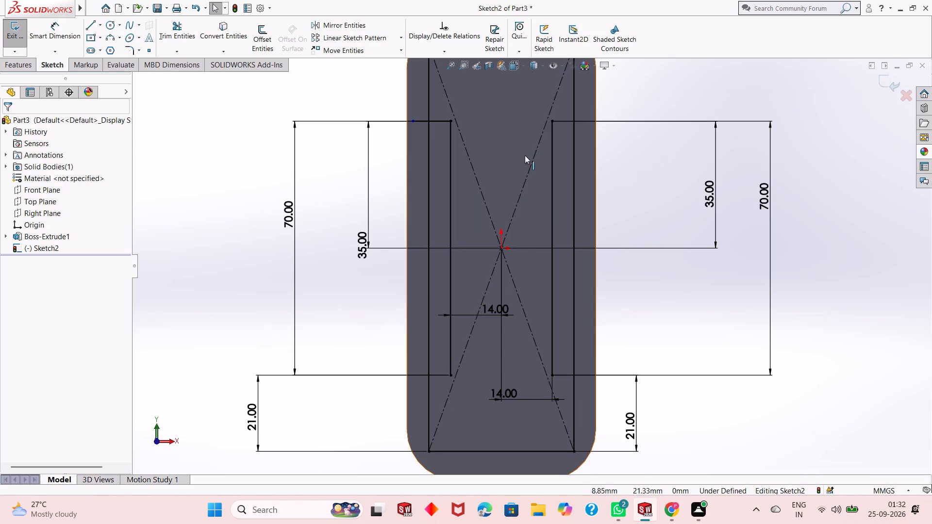
pyautogui.click(92, 31)
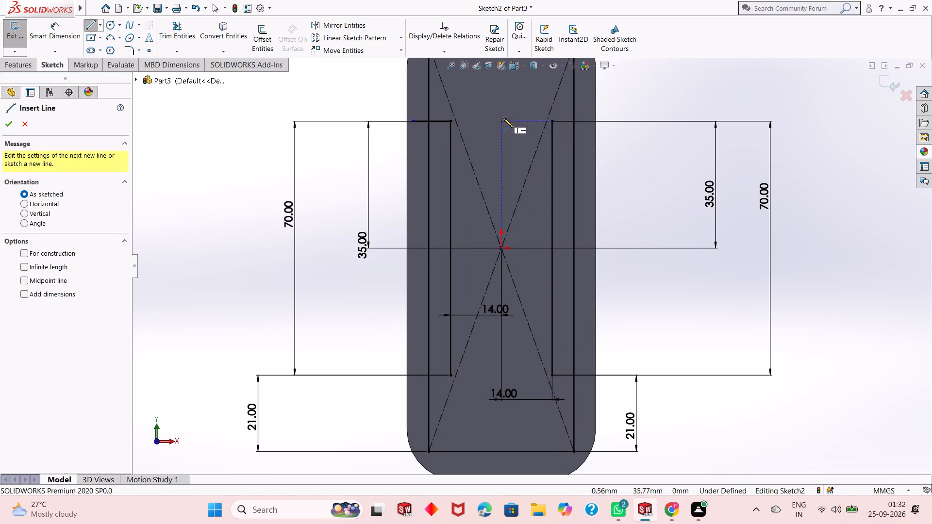
pyautogui.click(554, 121)
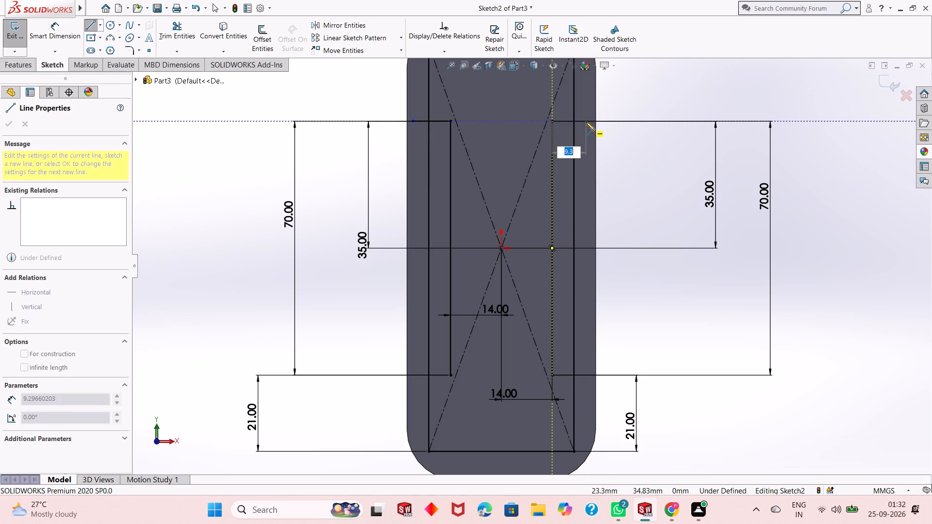
pyautogui.click(586, 122)
pyautogui.rightClick(586, 121)
pyautogui.click(614, 131)
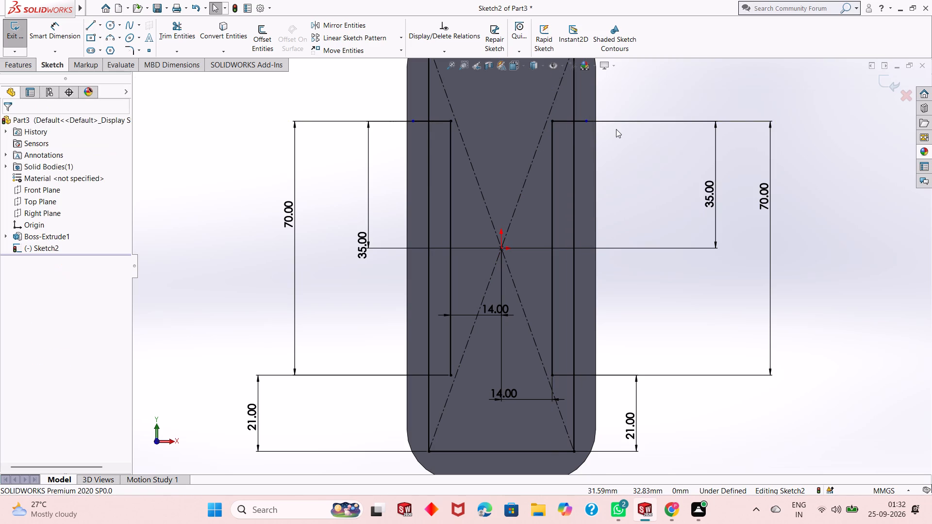
# Sketch a horizontal line about 9 mm long outward from the left vertical line's lower end, crossing the rectangle's left side.
pyautogui.scroll(-3, 504, 432)
pyautogui.scroll(2, 483, 353)
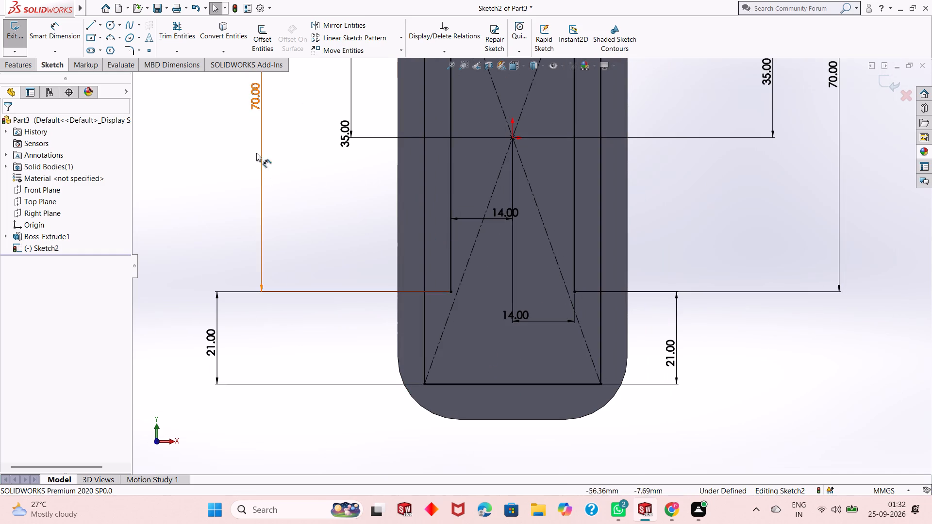
pyautogui.click(95, 26)
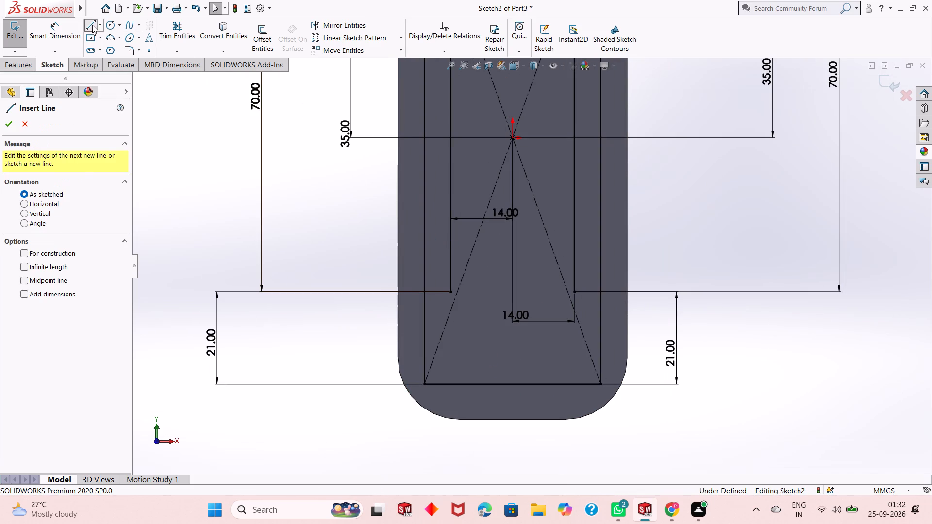
pyautogui.click(451, 292)
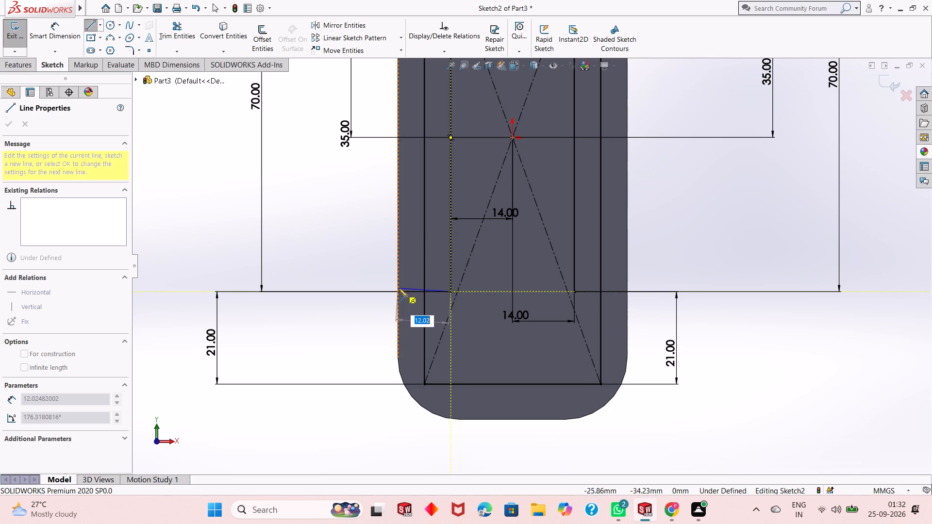
pyautogui.click(411, 291)
pyautogui.rightClick(411, 291)
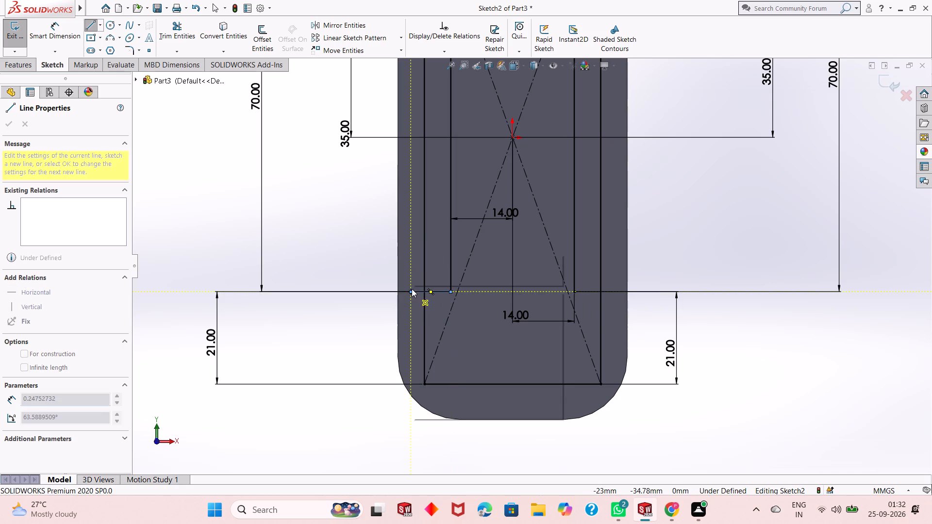
pyautogui.click(432, 295)
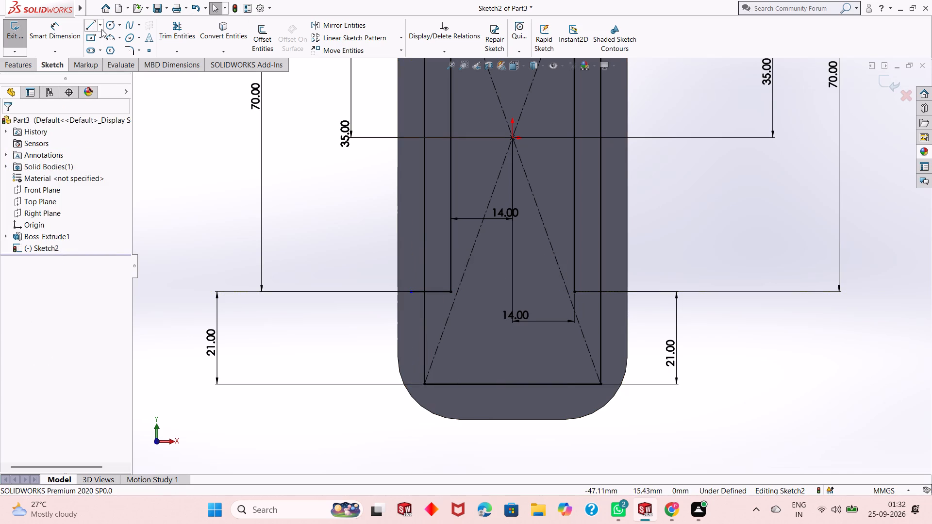
# Sketch a horizontal line about 9.3 mm long outward from the right vertical line's lower end, crossing the rectangle's right side.
pyautogui.click(91, 28)
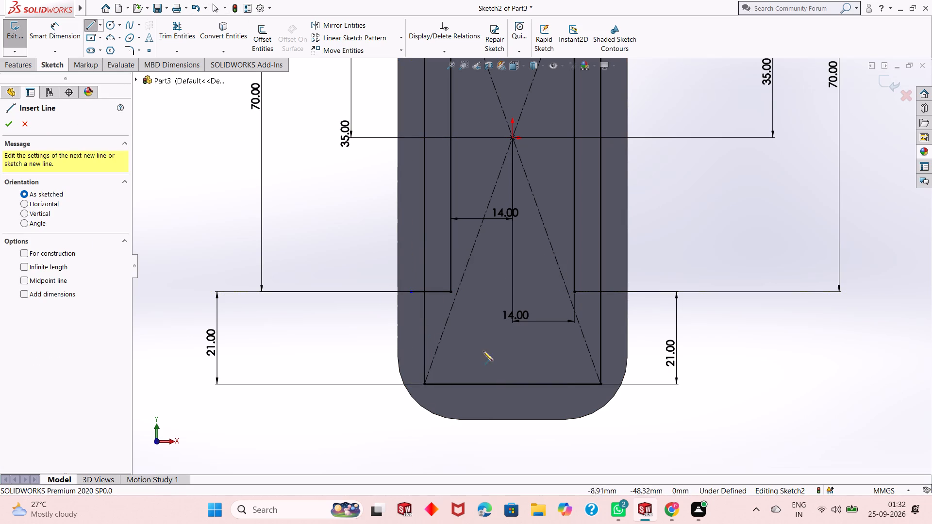
pyautogui.click(573, 292)
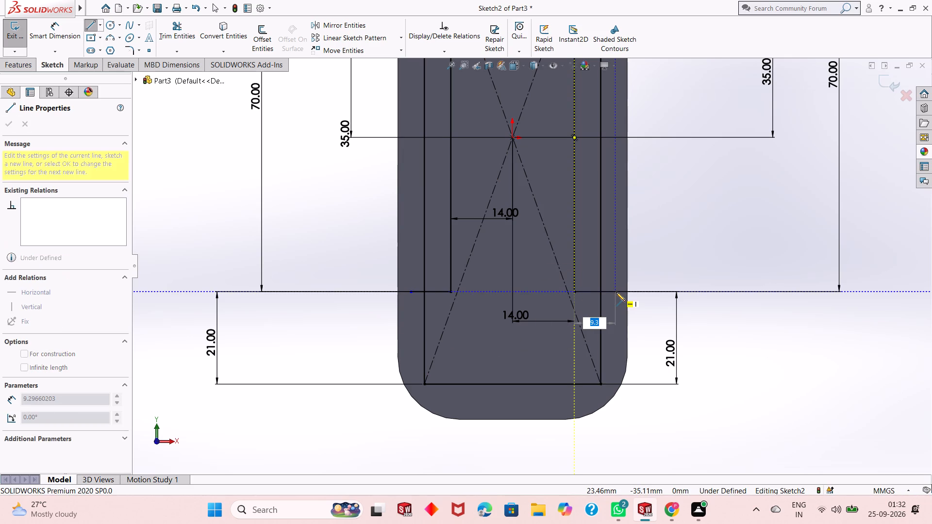
pyautogui.click(616, 292)
pyautogui.rightClick(617, 291)
pyautogui.click(637, 302)
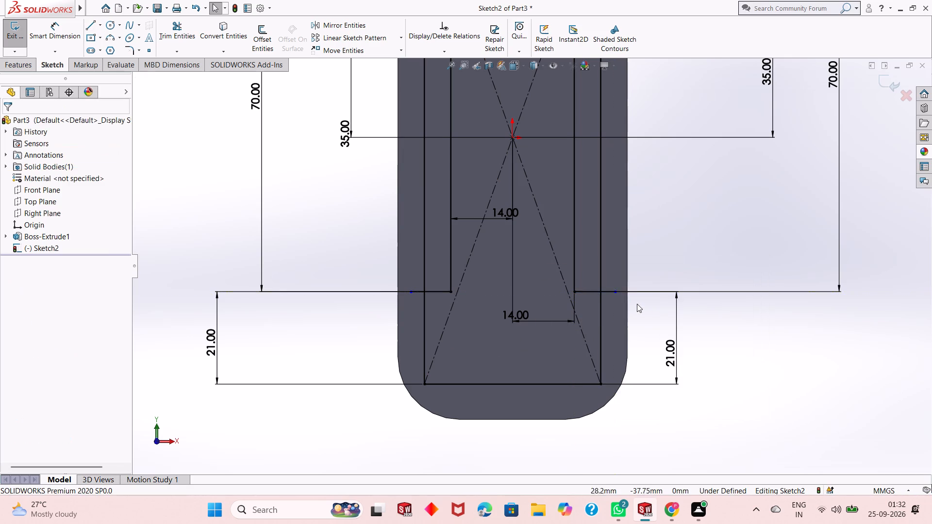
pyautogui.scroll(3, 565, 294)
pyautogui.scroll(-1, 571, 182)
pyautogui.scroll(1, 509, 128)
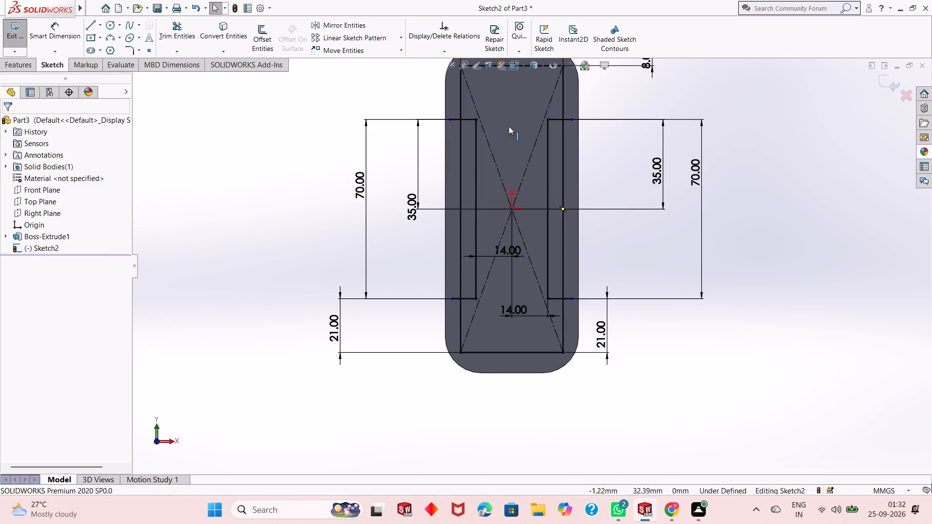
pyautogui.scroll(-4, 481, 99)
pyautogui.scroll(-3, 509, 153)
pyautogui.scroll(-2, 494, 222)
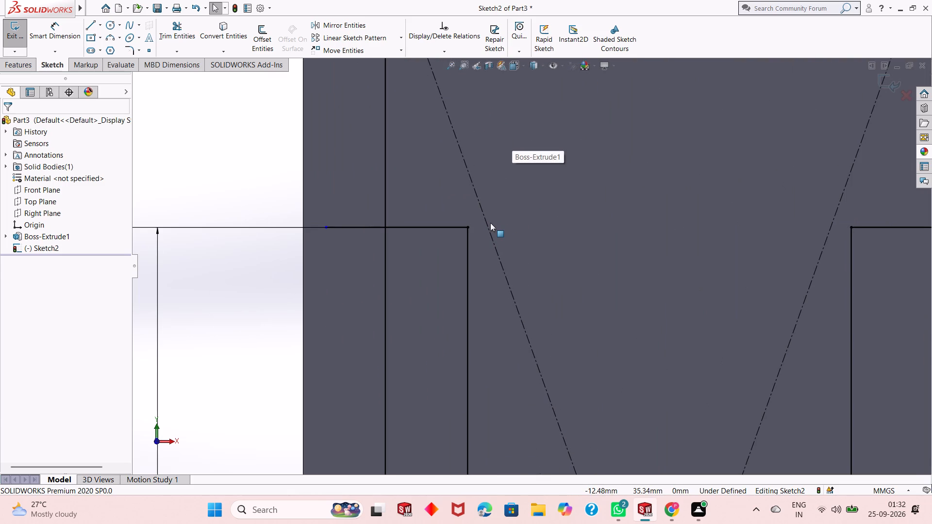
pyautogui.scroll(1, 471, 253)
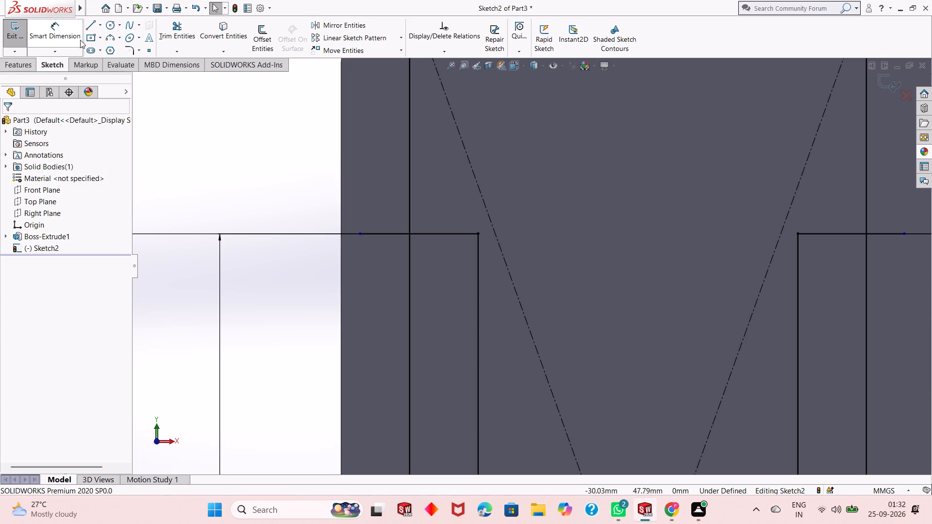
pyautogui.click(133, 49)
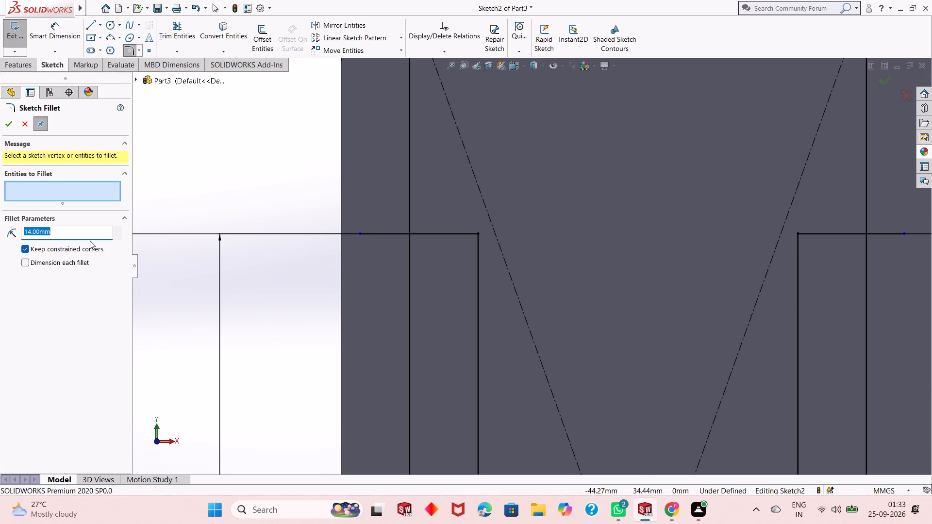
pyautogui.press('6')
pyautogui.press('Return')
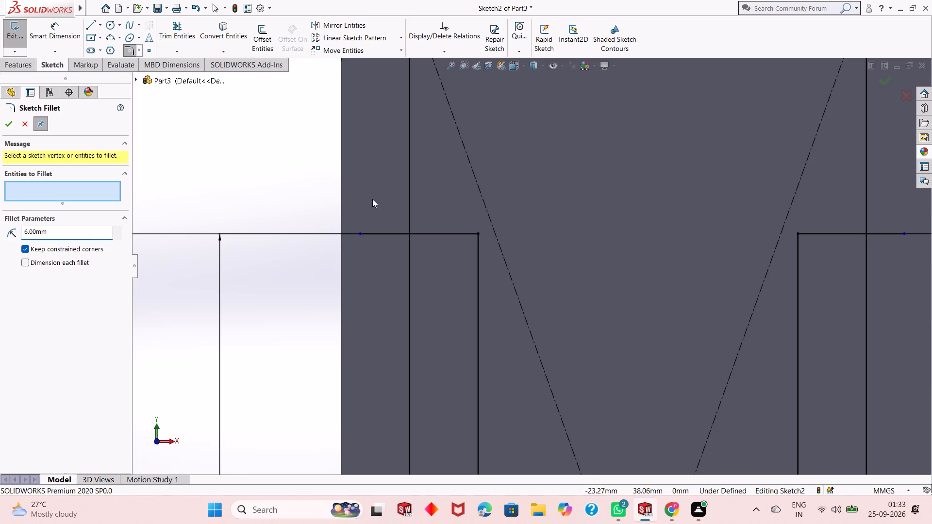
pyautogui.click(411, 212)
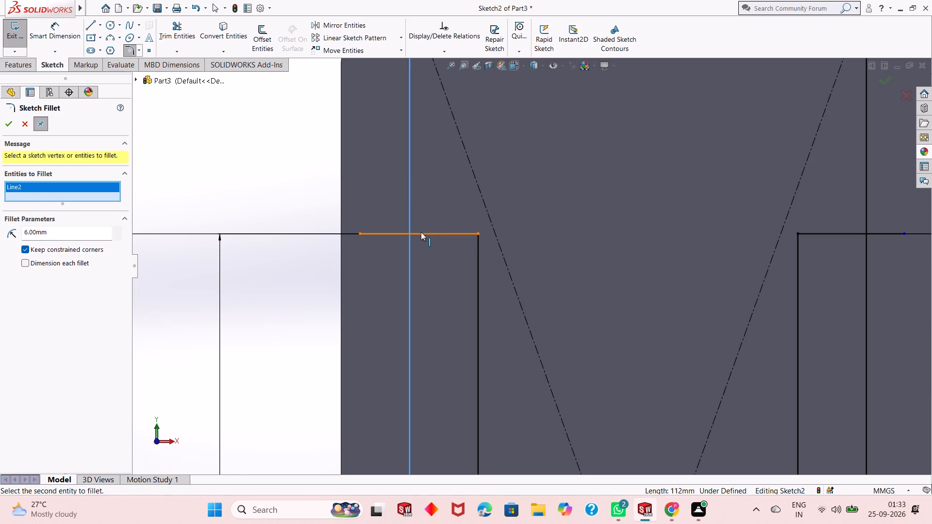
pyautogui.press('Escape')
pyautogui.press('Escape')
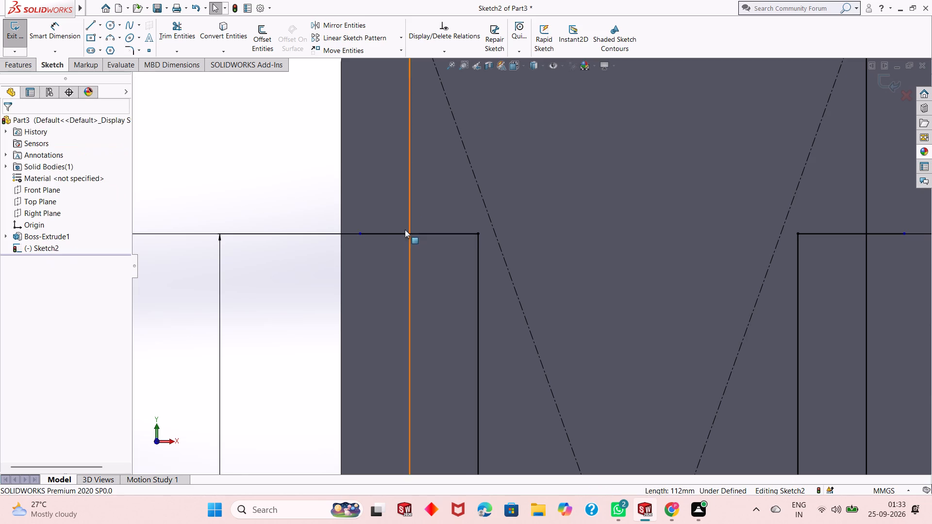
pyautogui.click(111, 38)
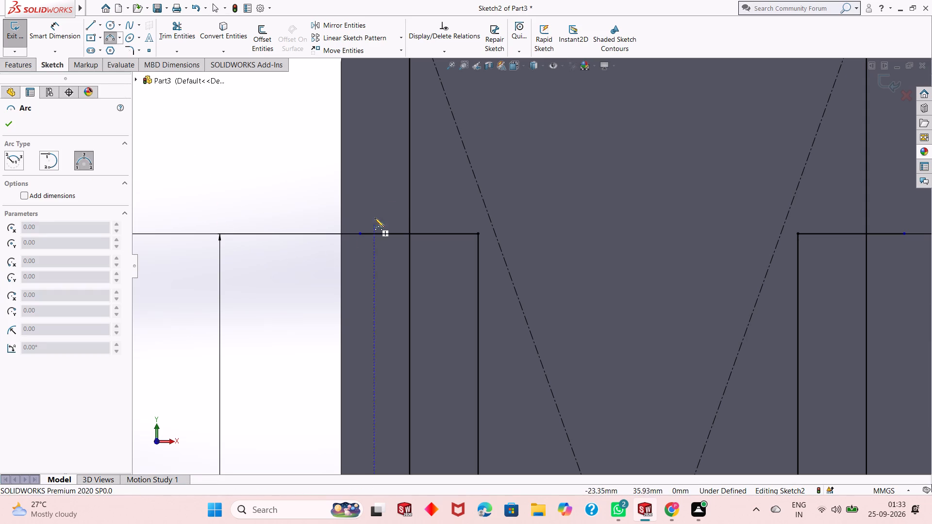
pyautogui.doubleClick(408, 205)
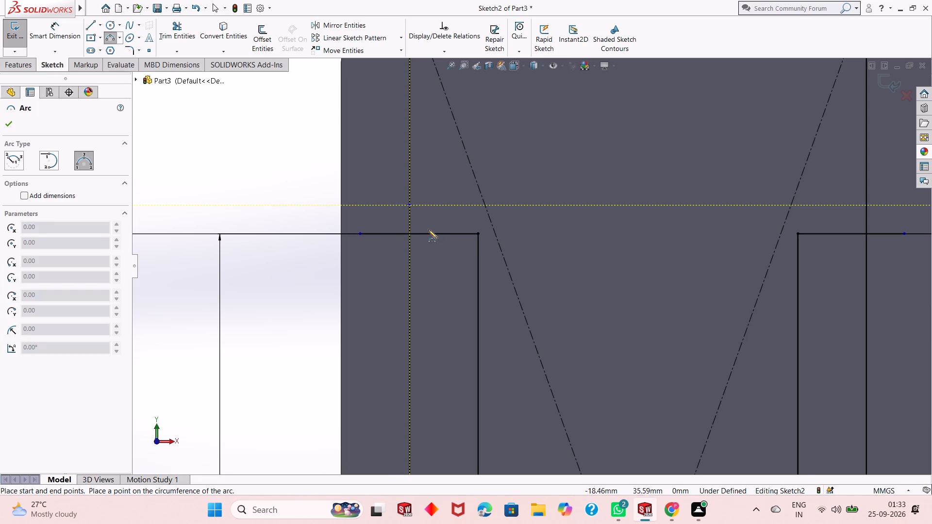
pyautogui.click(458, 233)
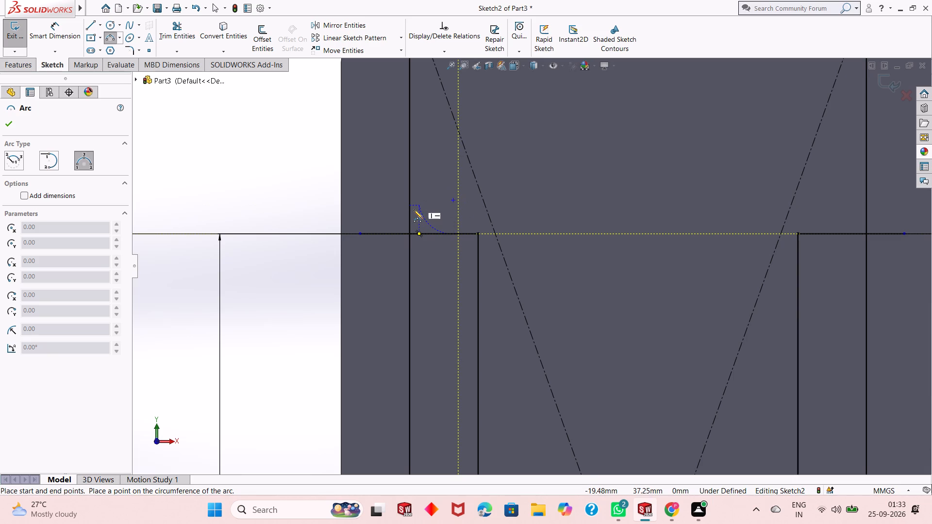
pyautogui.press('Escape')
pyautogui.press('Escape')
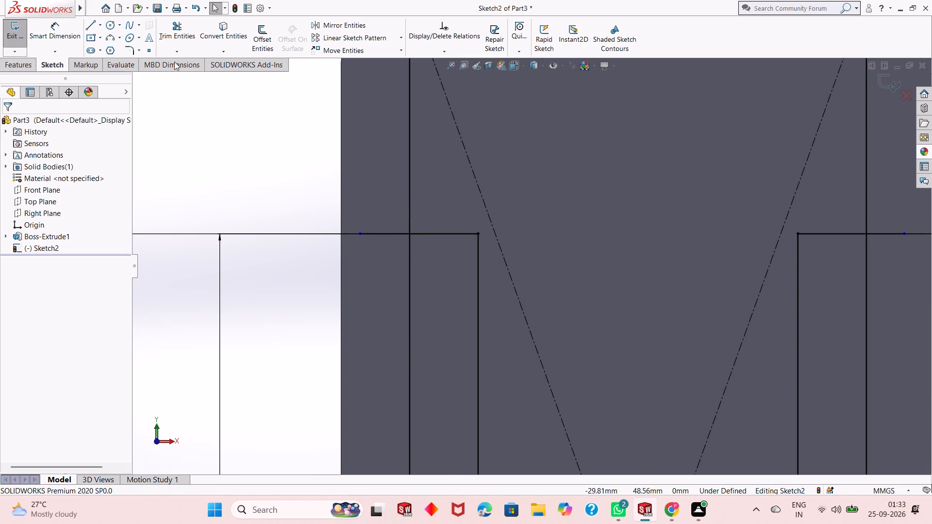
# Sketch a 6 mm radius three-point arc from the rectangle's left side to the upper-left horizontal line, rounding their inner corner.
pyautogui.click(104, 38)
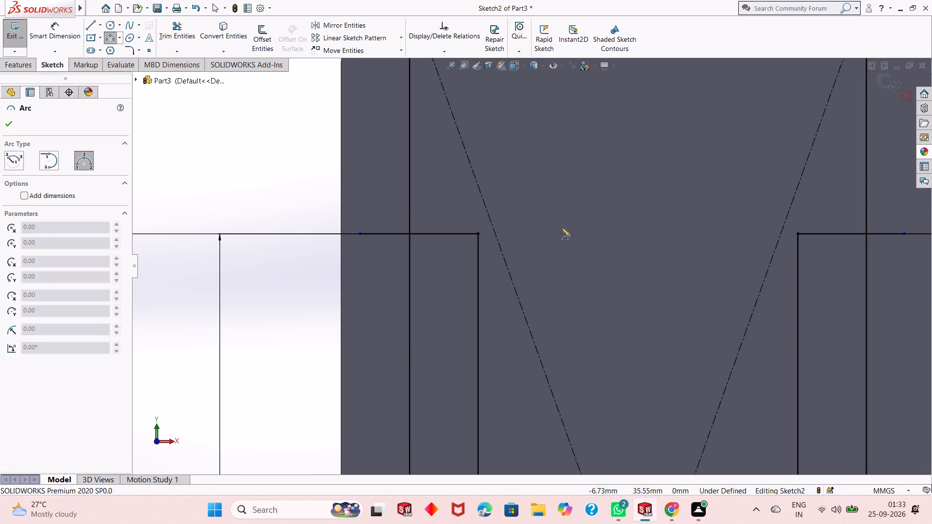
pyautogui.scroll(-1, 525, 228)
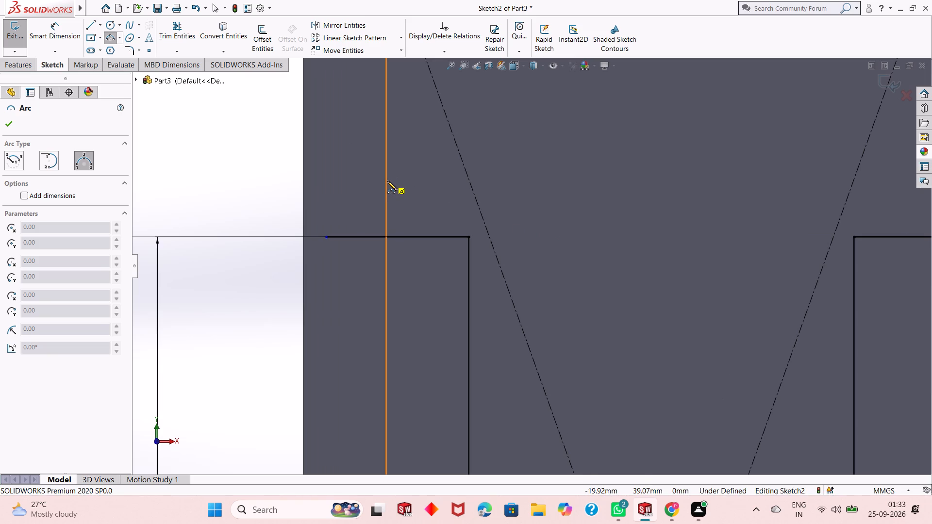
pyautogui.click(386, 175)
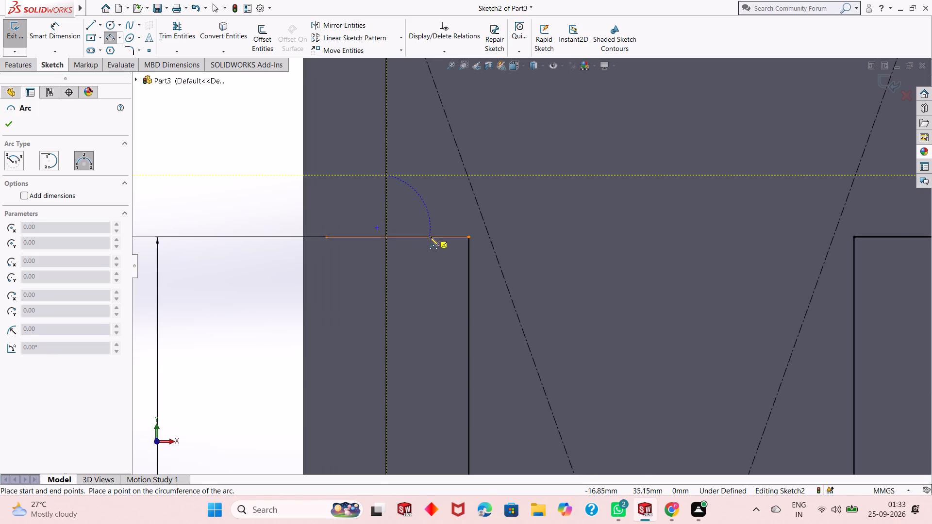
pyautogui.click(461, 235)
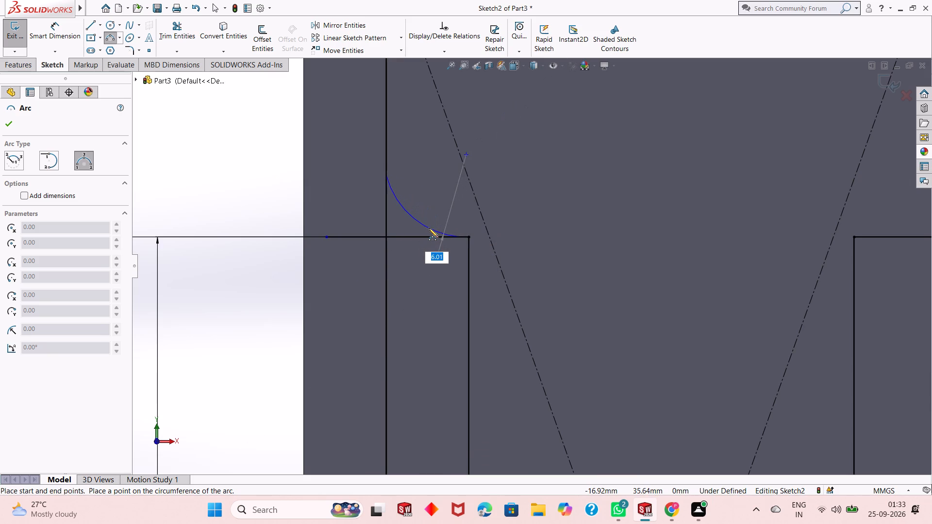
pyautogui.press('6')
pyautogui.press('Return')
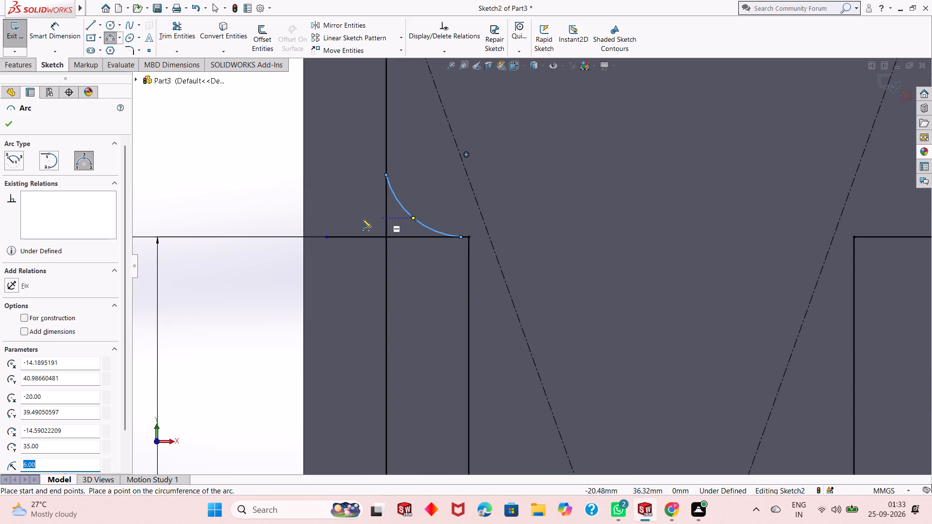
# Dimension the upper-left corner arc's radius at 6 mm.
pyautogui.rightClick(167, 144)
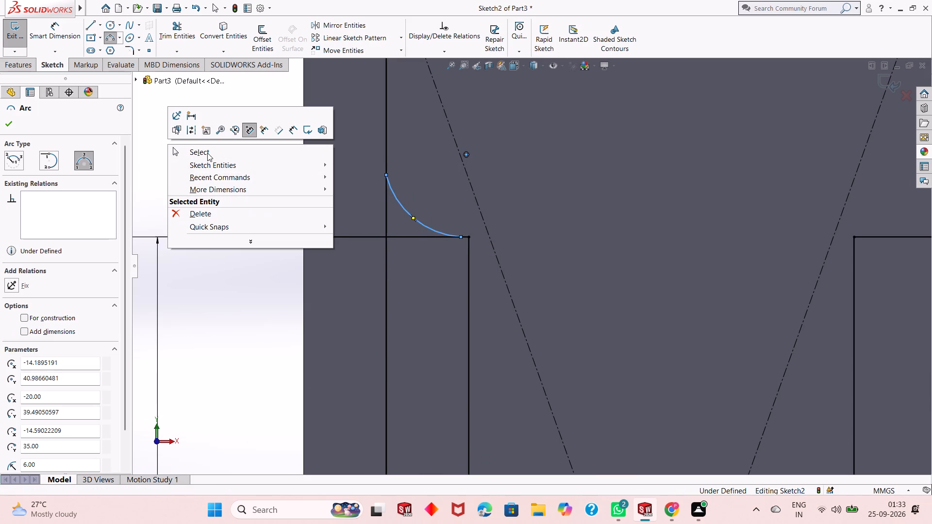
pyautogui.click(207, 152)
pyautogui.click(66, 24)
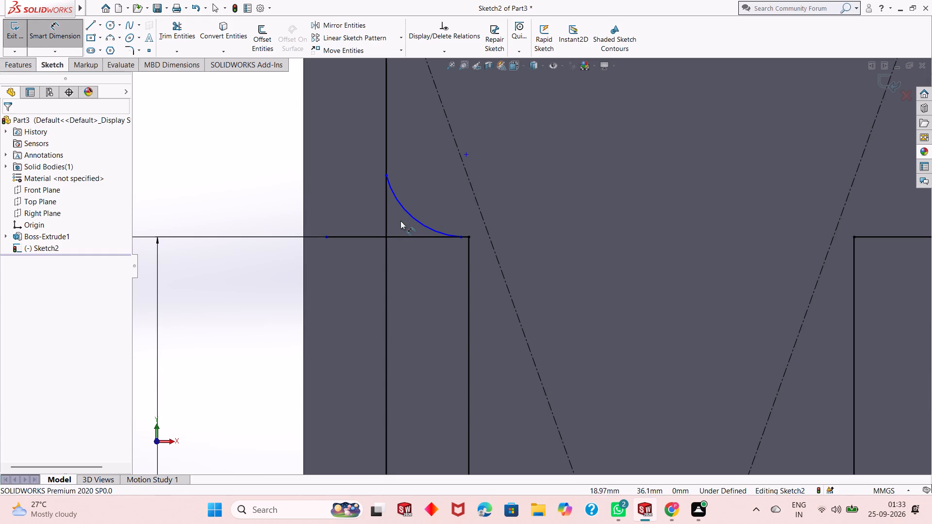
pyautogui.click(405, 211)
pyautogui.click(237, 356)
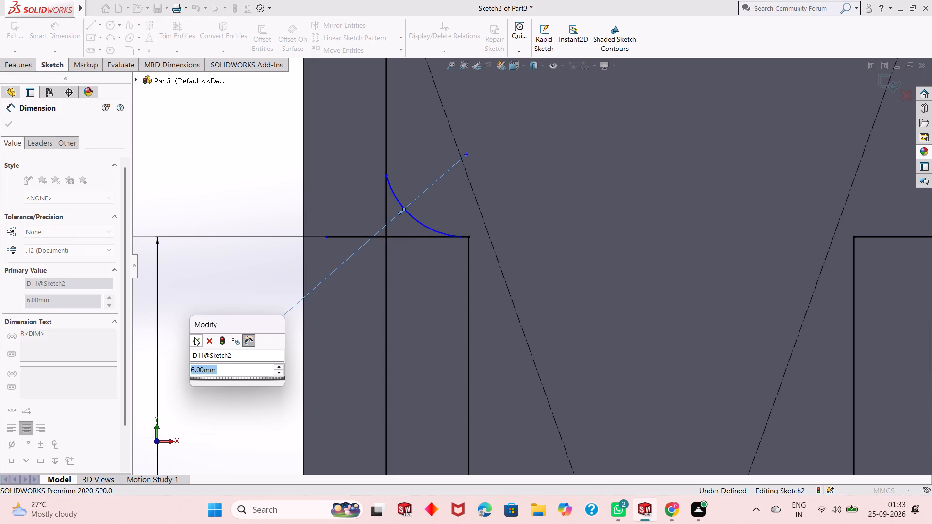
pyautogui.click(194, 339)
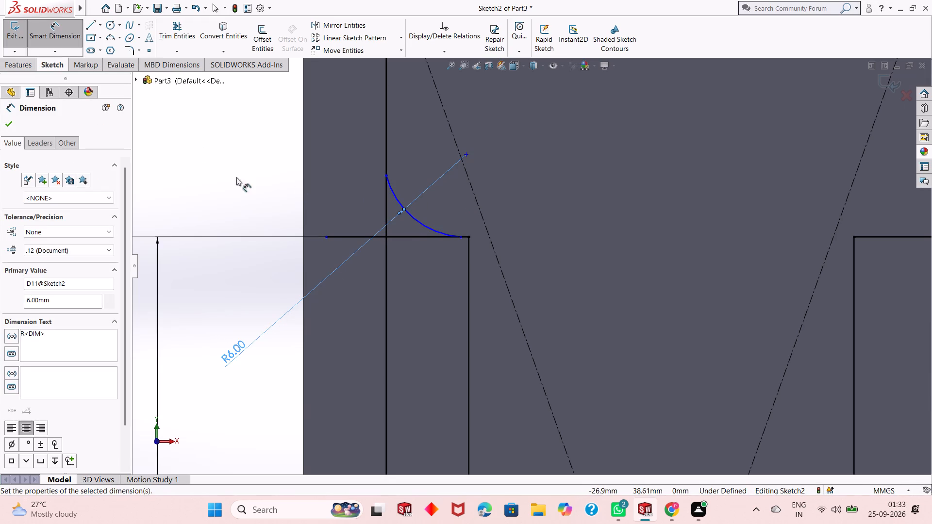
pyautogui.rightClick(196, 160)
pyautogui.click(222, 195)
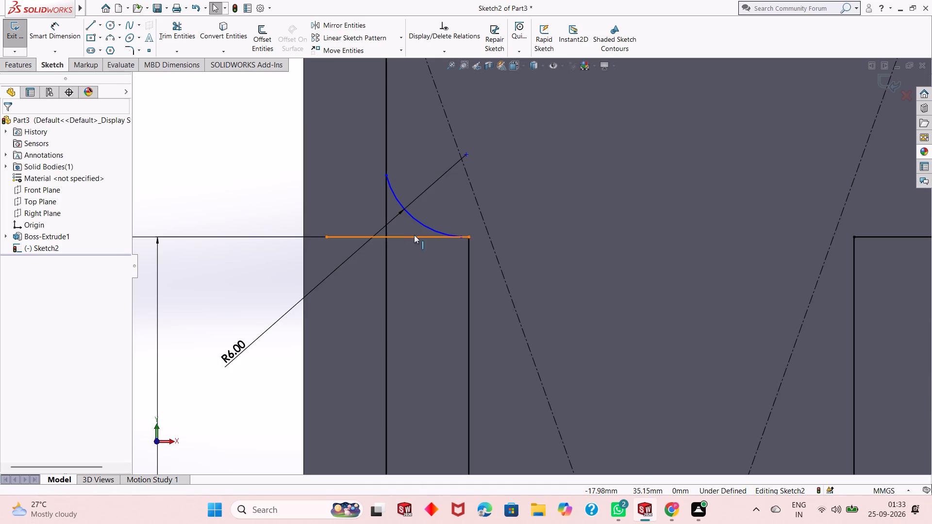
# Make the upper-left arc tangent to the upper-left horizontal line and to the rectangle's left side.
pyautogui.click(421, 227)
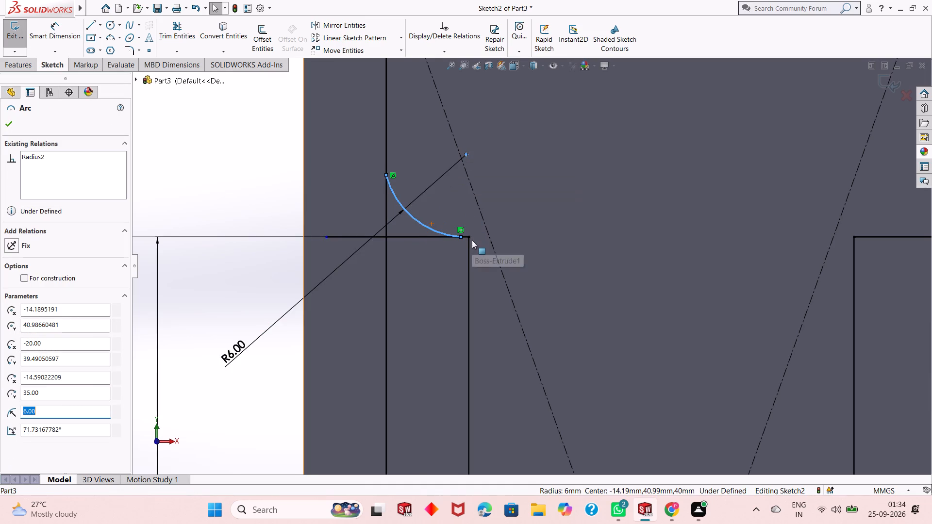
pyautogui.keyDown('ctrl'); pyautogui.click(424, 237); pyautogui.keyUp('ctrl')
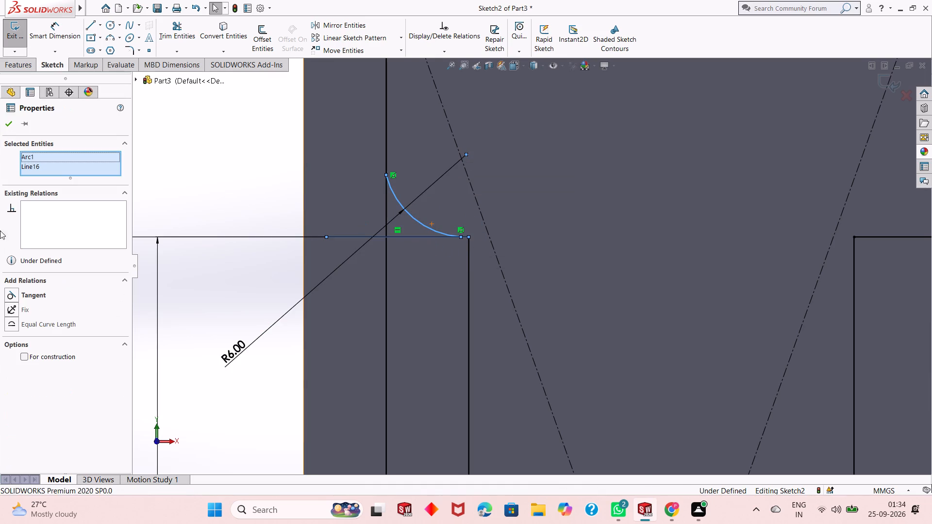
pyautogui.click(10, 294)
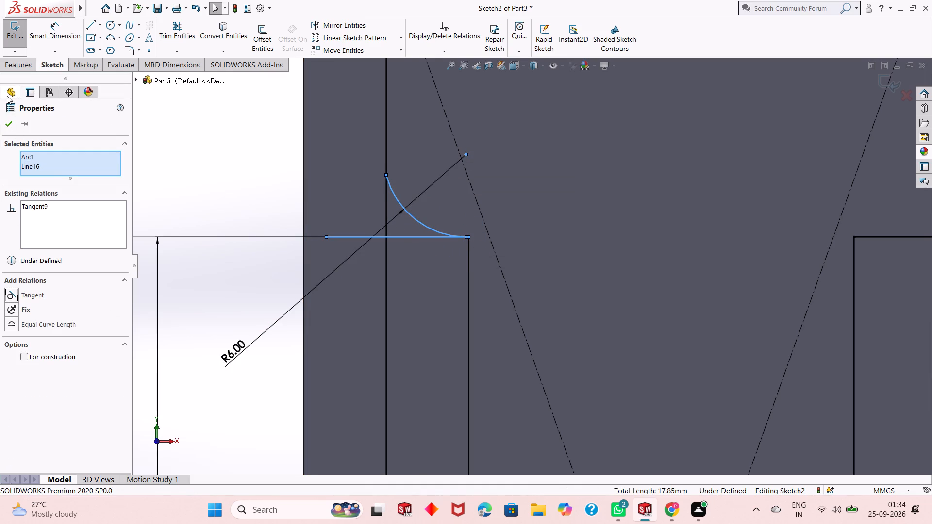
pyautogui.click(2, 120)
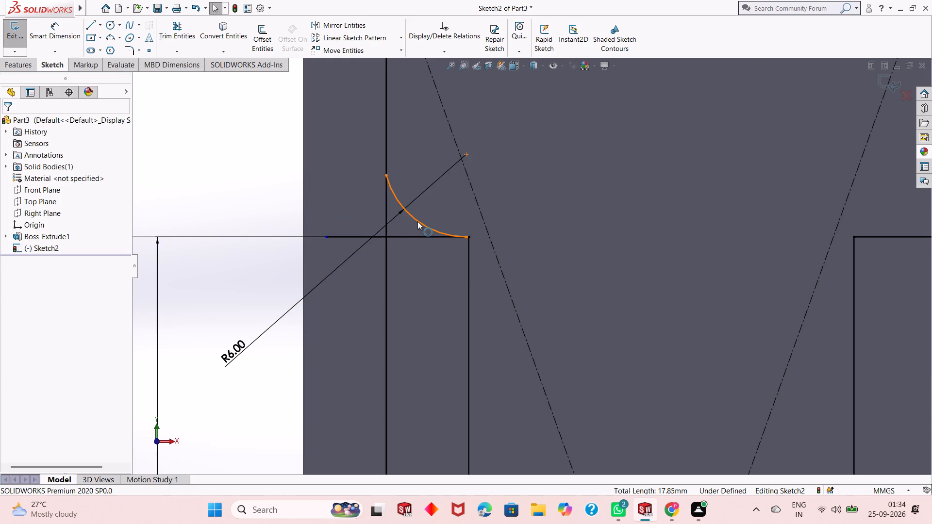
pyautogui.click(417, 221)
pyautogui.keyDown('ctrl'); pyautogui.click(386, 143); pyautogui.keyUp('ctrl')
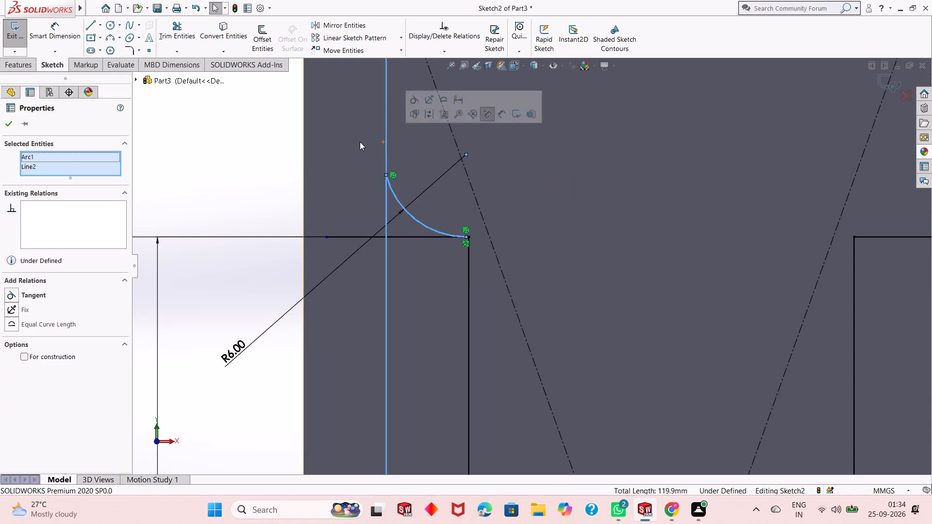
pyautogui.click(13, 292)
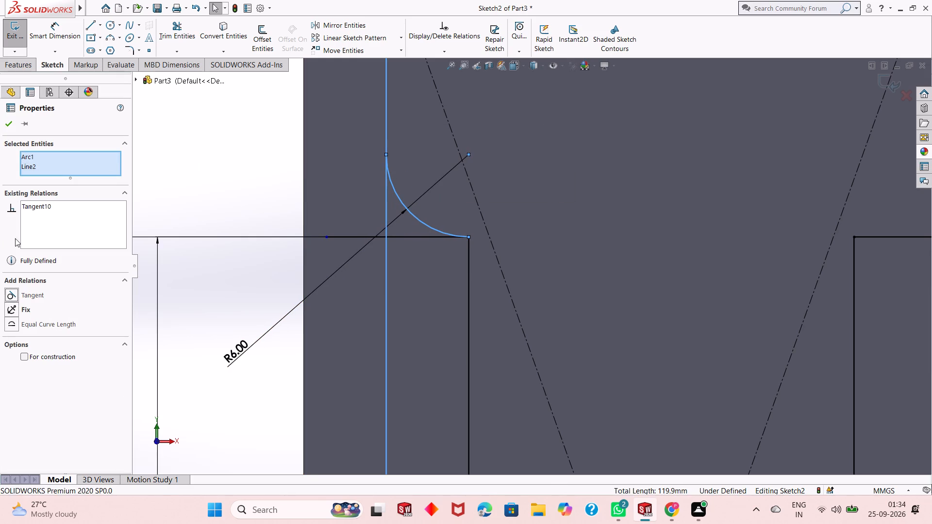
pyautogui.click(5, 121)
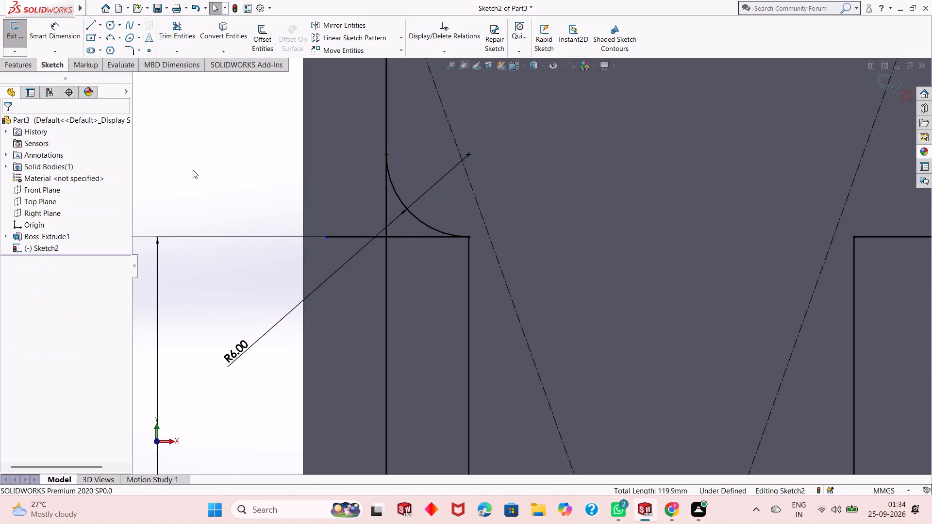
pyautogui.click(194, 171)
# Trim away the upper-left horizontal line, both outside the rectangle's left side and between that side and the arc's lower end.
pyautogui.scroll(3, 249, 205)
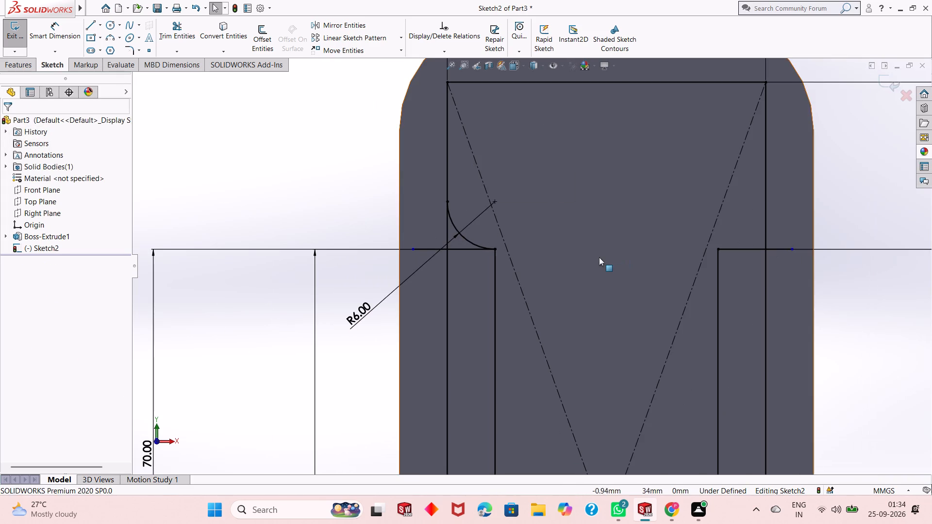
pyautogui.scroll(-2, 599, 258)
pyautogui.scroll(2, 491, 285)
pyautogui.scroll(-1, 539, 285)
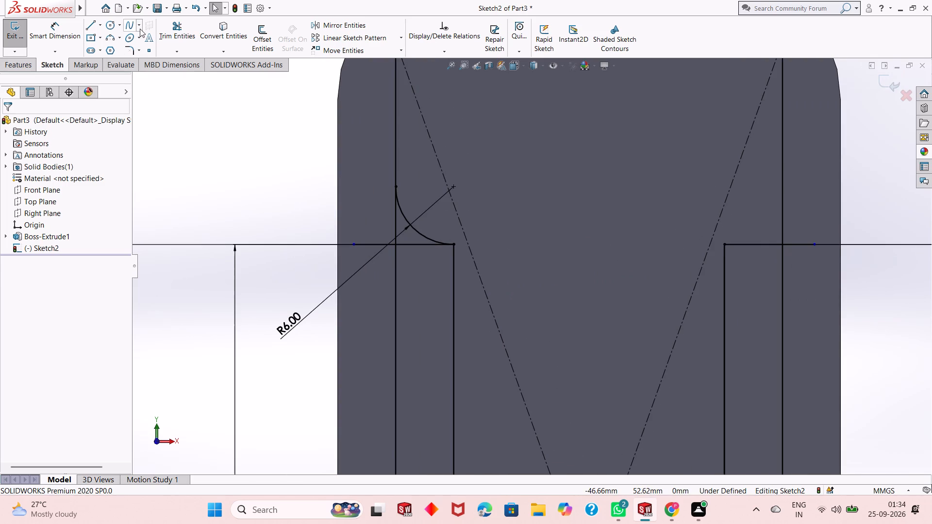
pyautogui.click(173, 29)
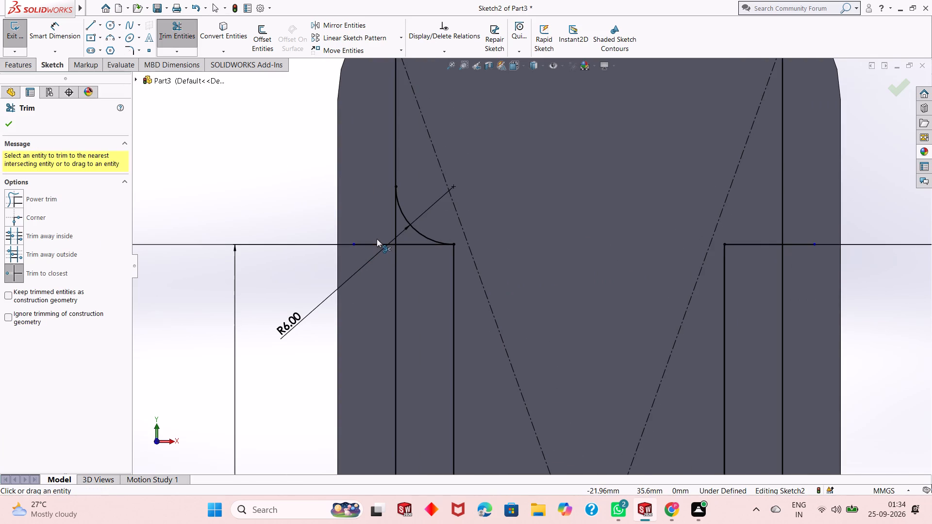
pyautogui.click(374, 243)
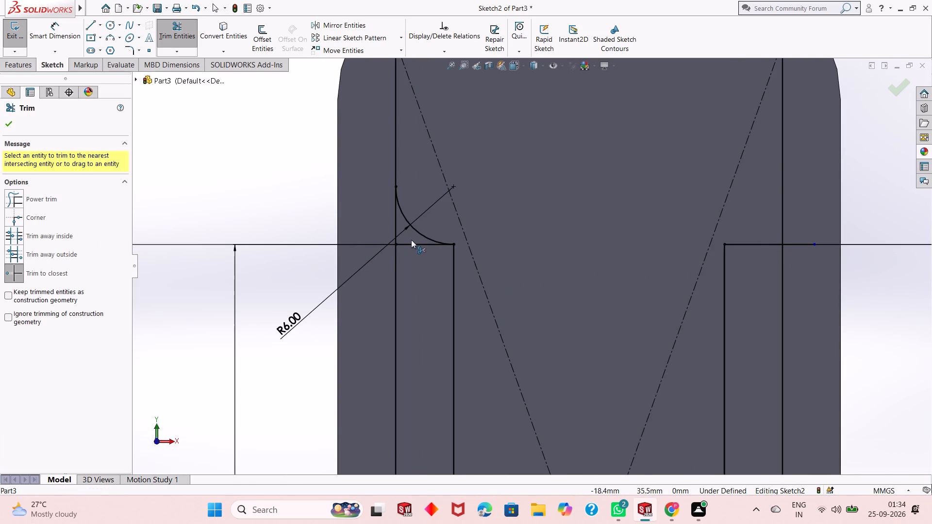
pyautogui.click(410, 245)
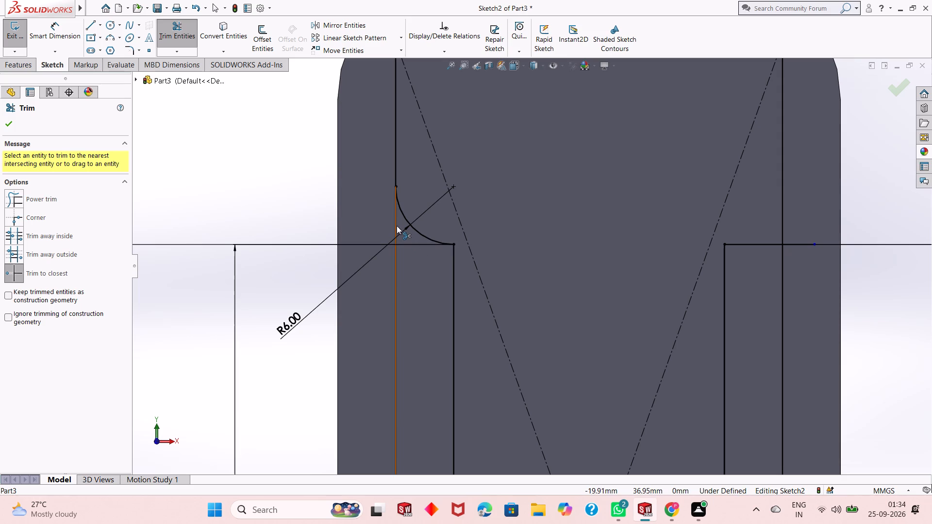
pyautogui.scroll(3, 397, 226)
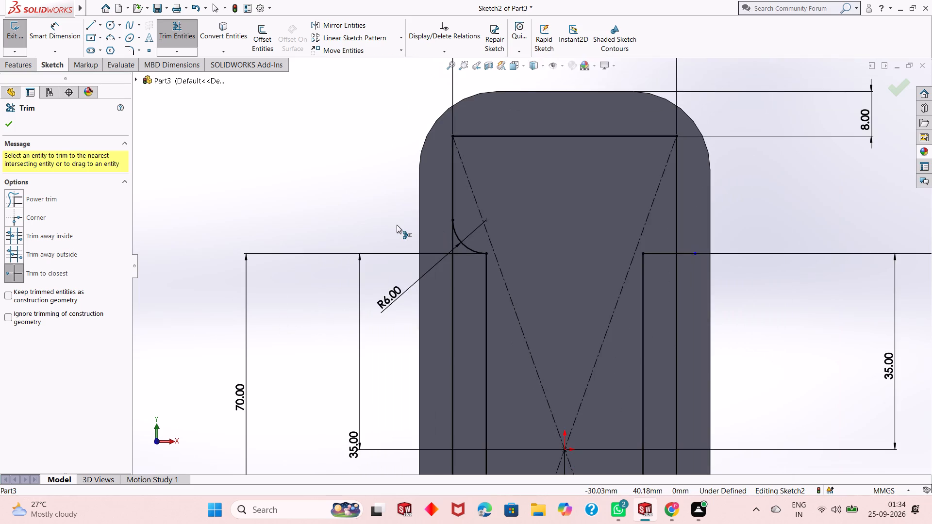
pyautogui.scroll(4, 397, 225)
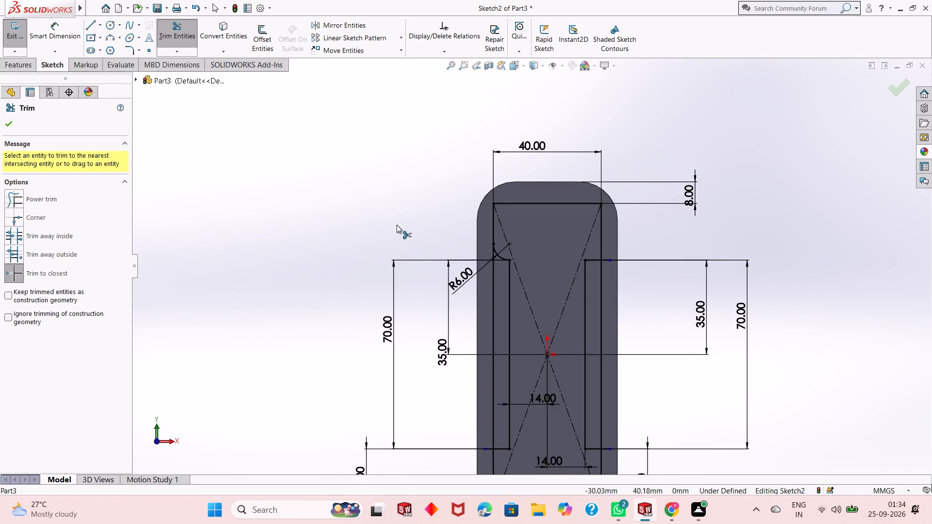
pyautogui.scroll(-1, 476, 280)
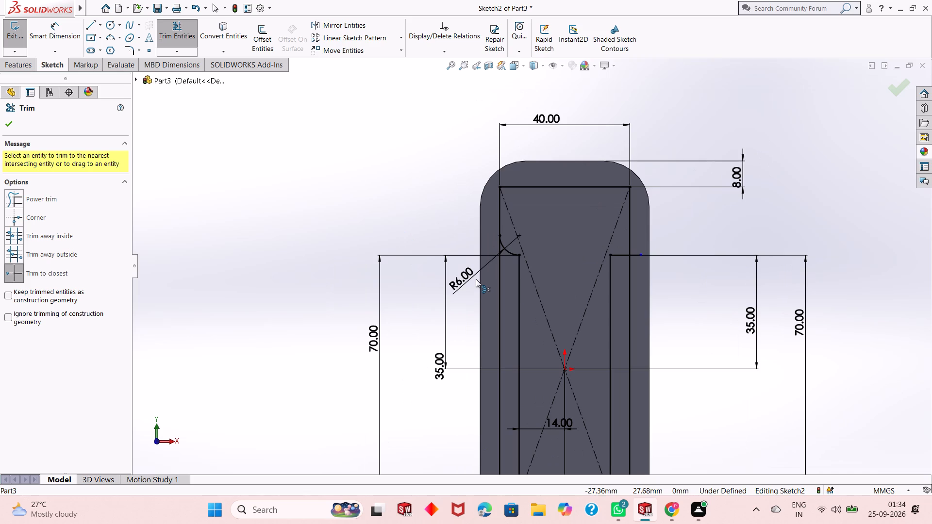
pyautogui.scroll(1, 549, 306)
pyautogui.scroll(-2, 642, 265)
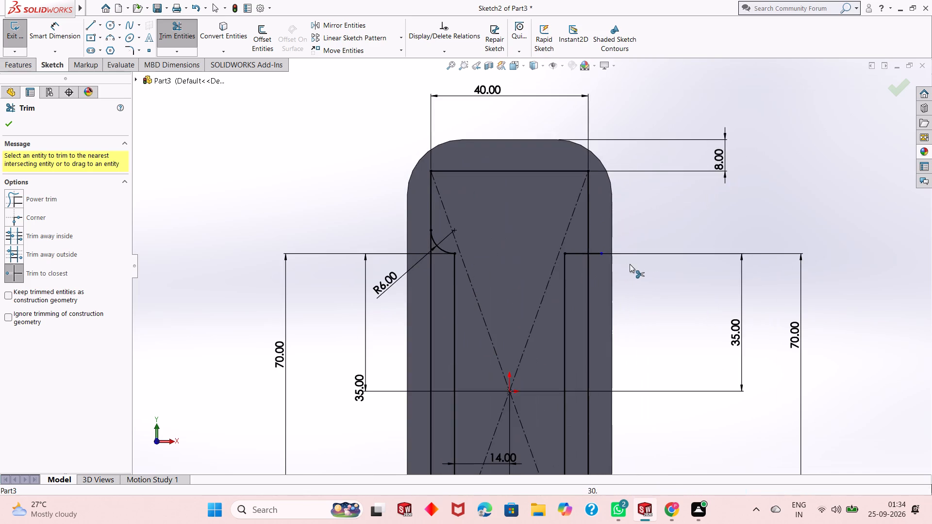
pyautogui.scroll(-2, 629, 264)
pyautogui.press('Escape')
pyautogui.press('Escape')
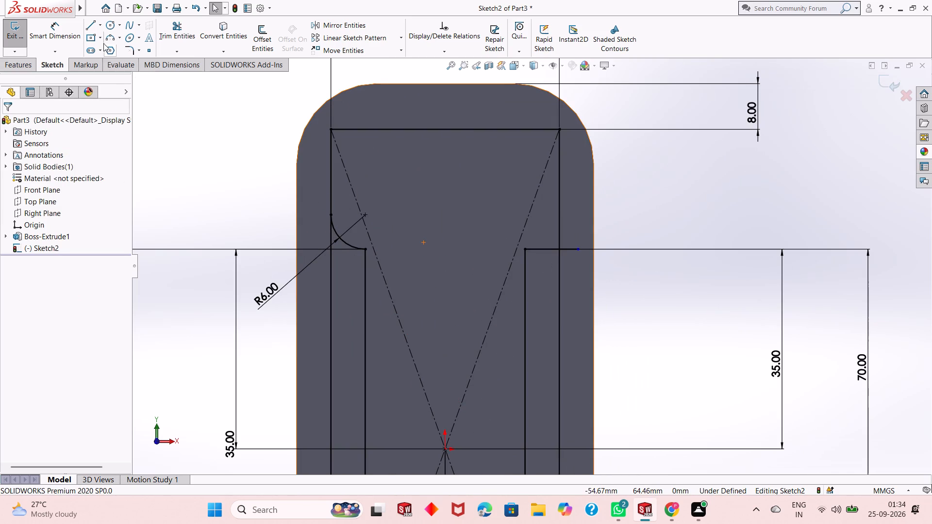
# Sketch a 6 mm radius three-point arc from the rectangle's right side to the upper-right horizontal line, rounding their inner corner.
pyautogui.click(108, 40)
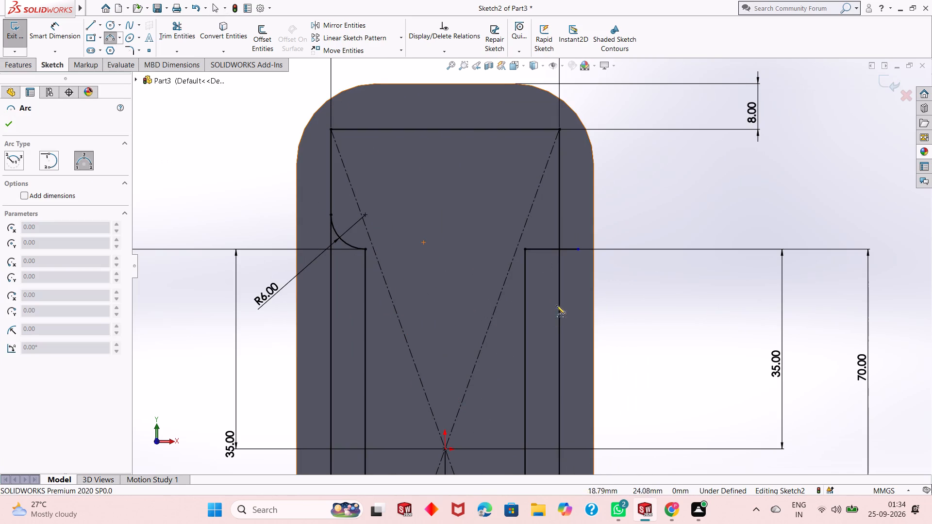
pyautogui.scroll(-3, 570, 220)
pyautogui.click(543, 233)
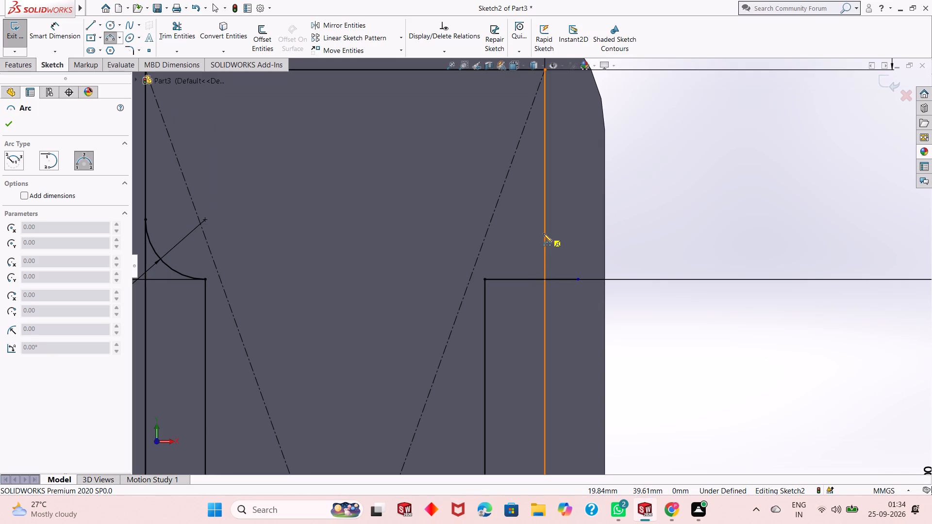
pyautogui.click(494, 280)
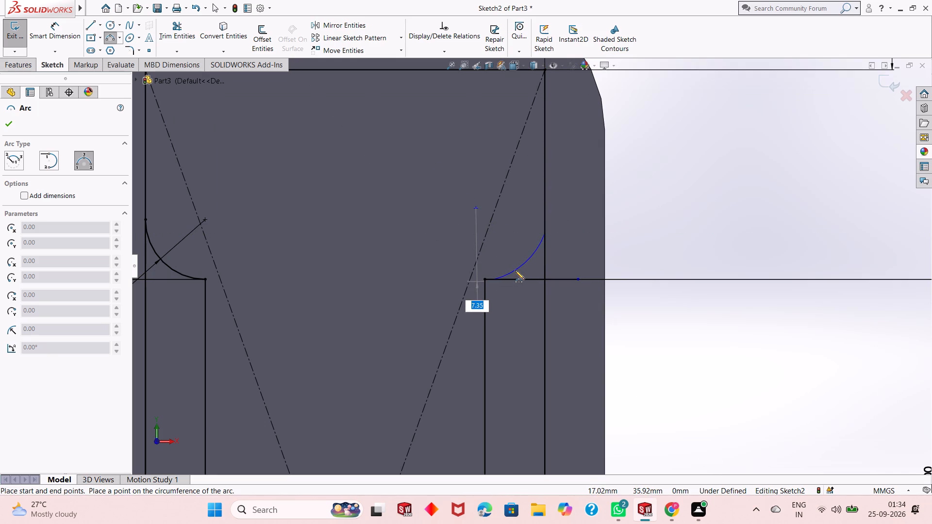
pyautogui.press('6')
pyautogui.press('Return')
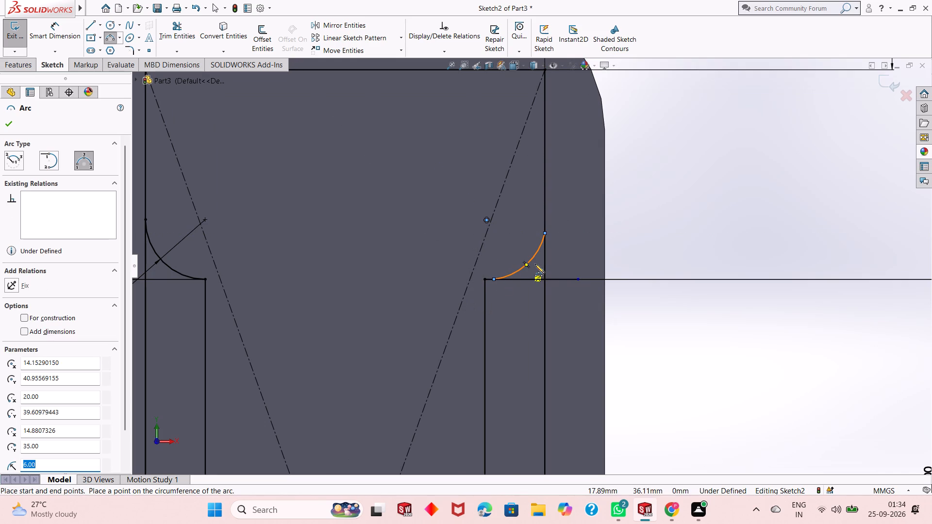
pyautogui.rightClick(635, 121)
pyautogui.click(653, 126)
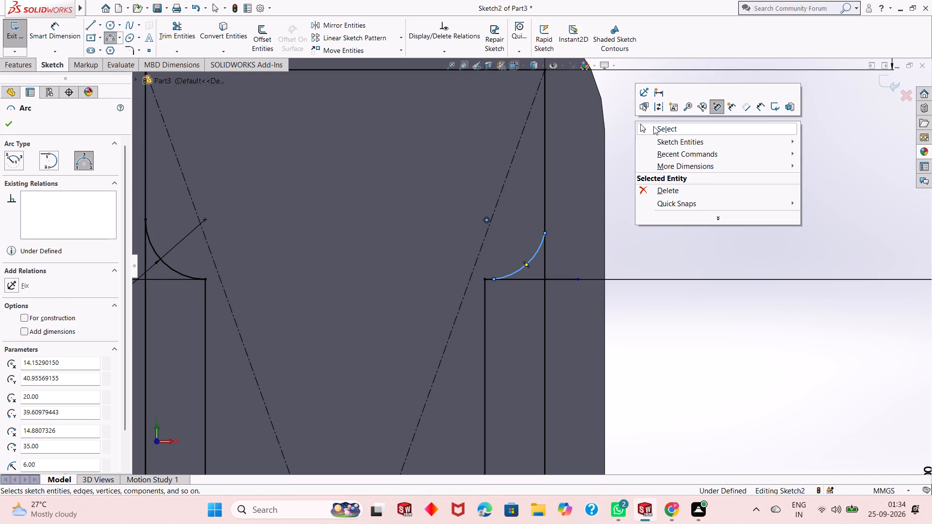
# Dimension the upper-right corner arc's radius at 6 mm.
pyautogui.click(59, 31)
pyautogui.click(533, 255)
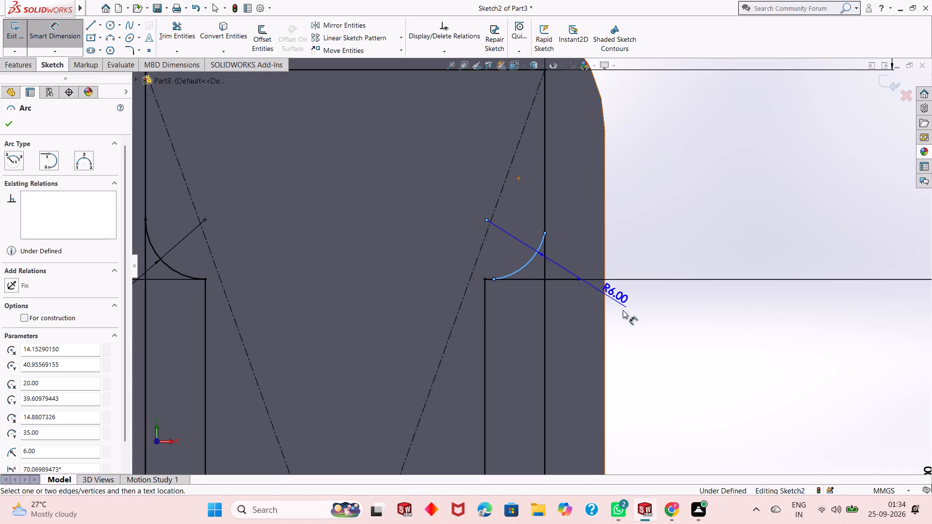
pyautogui.click(649, 338)
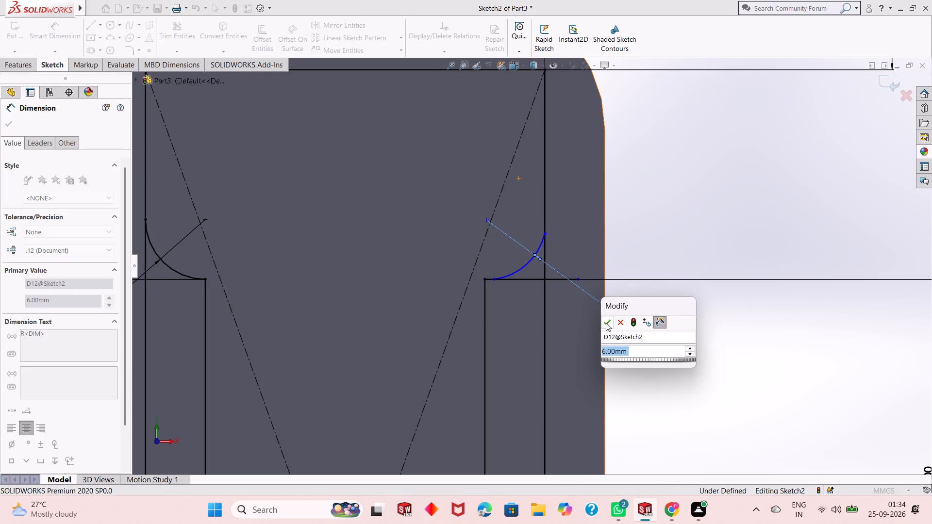
pyautogui.click(606, 323)
pyautogui.rightClick(635, 194)
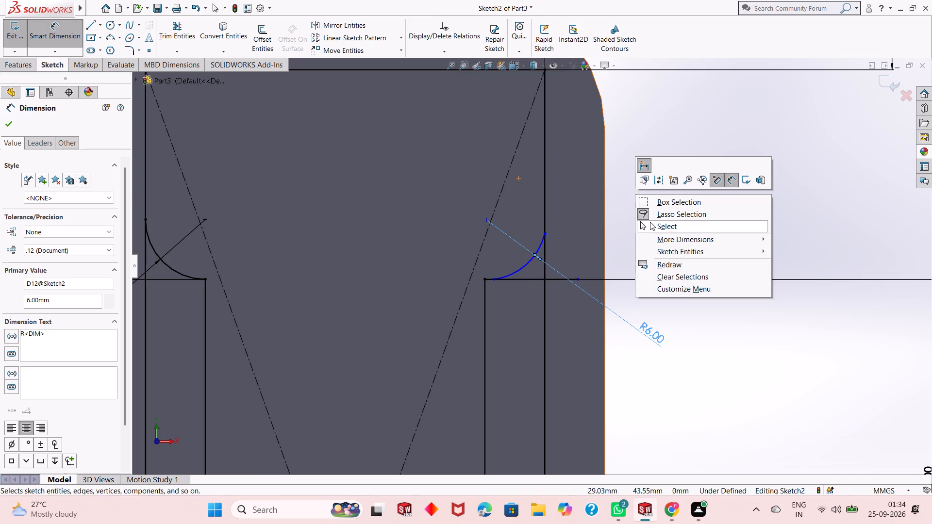
pyautogui.click(650, 223)
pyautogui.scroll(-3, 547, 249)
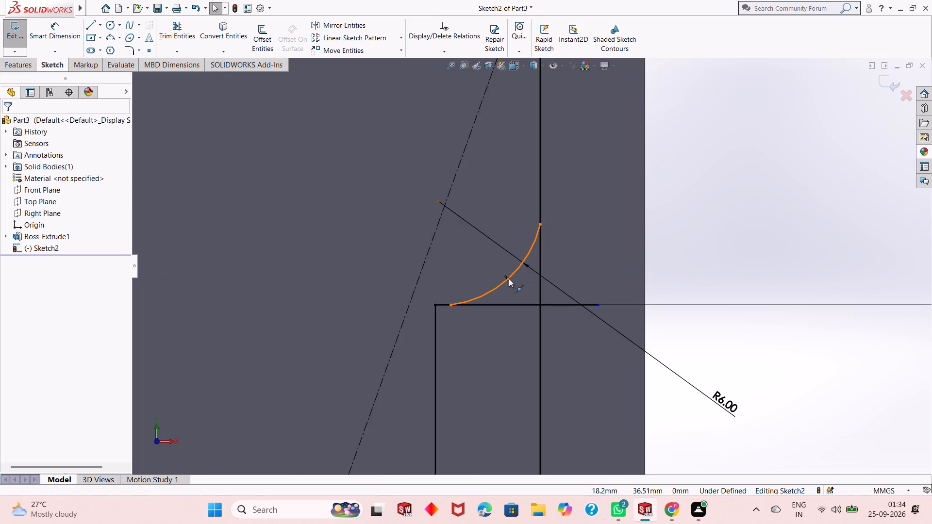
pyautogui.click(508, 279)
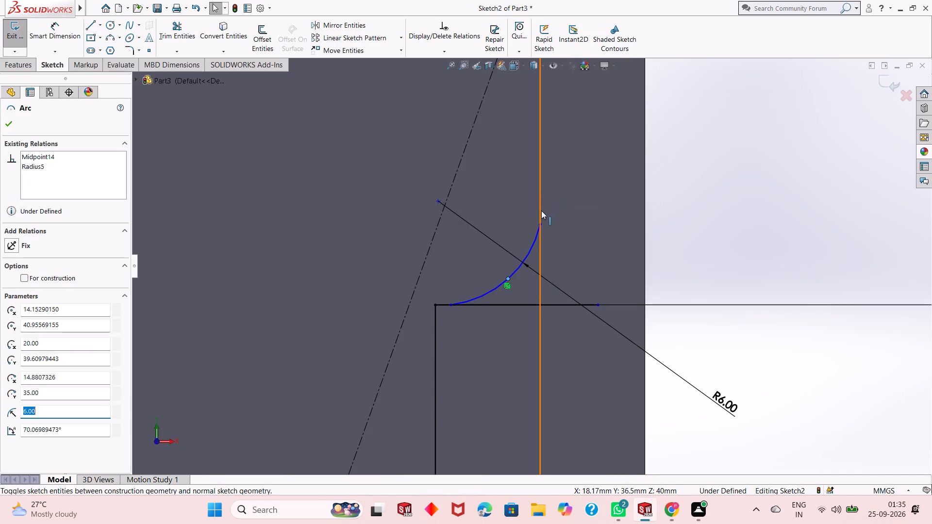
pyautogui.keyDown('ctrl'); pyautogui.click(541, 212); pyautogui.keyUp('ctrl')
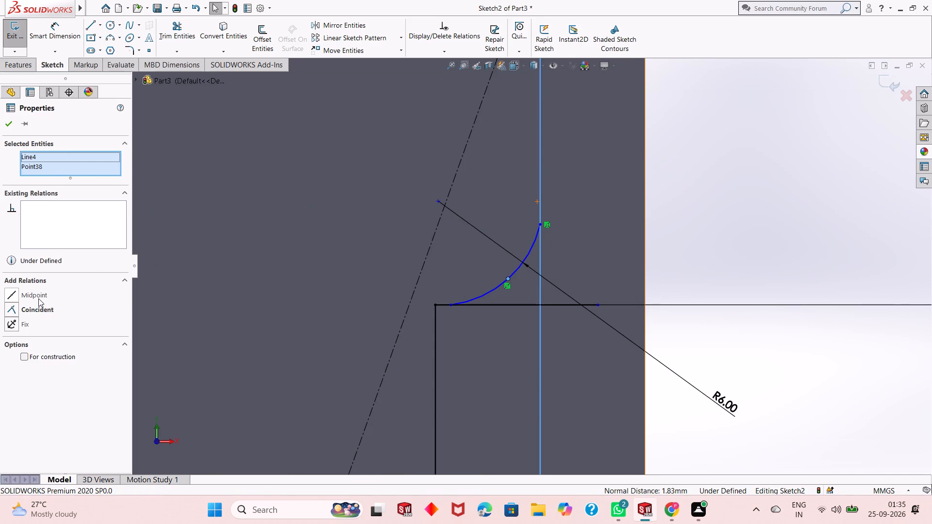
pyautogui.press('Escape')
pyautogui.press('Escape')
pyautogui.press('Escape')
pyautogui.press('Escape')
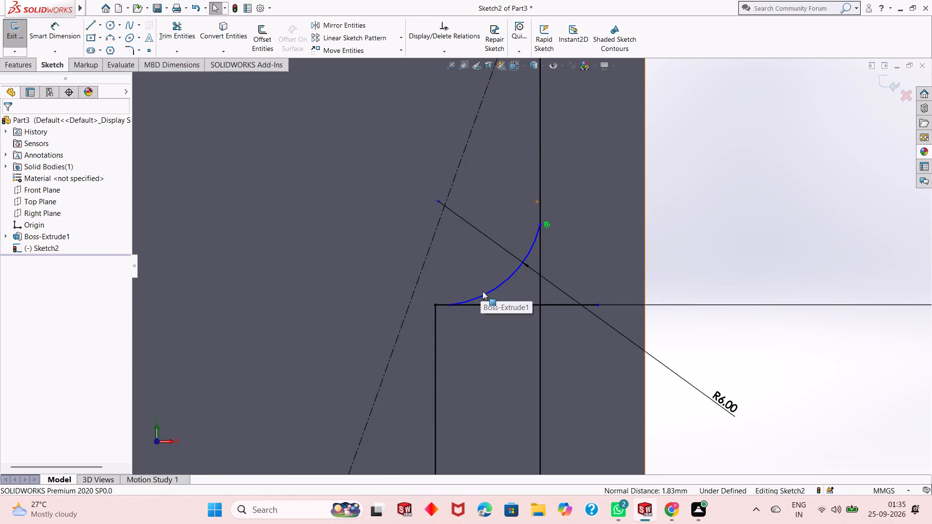
# Make the upper-right arc tangent to the upper-right horizontal line and to the rectangle's right side.
pyautogui.click(483, 293)
pyautogui.keyDown('ctrl'); pyautogui.click(523, 304); pyautogui.keyUp('ctrl')
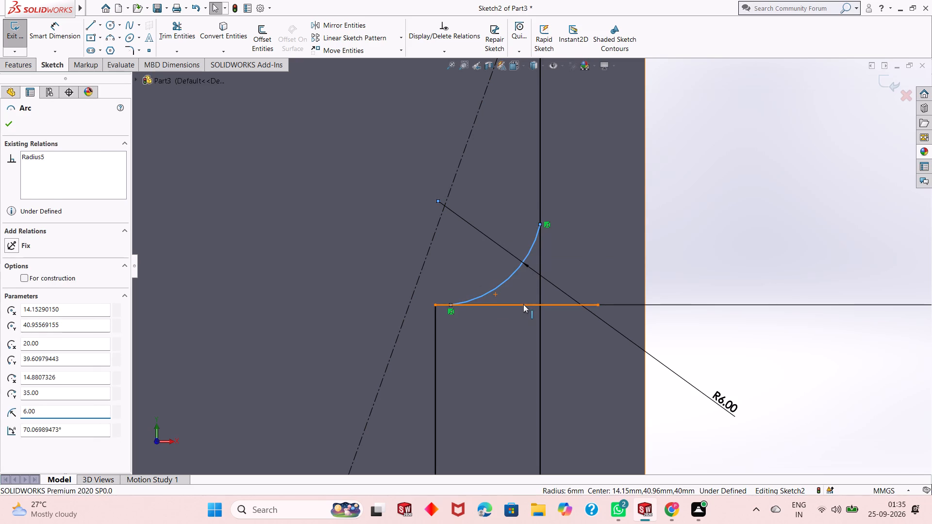
pyautogui.click(15, 294)
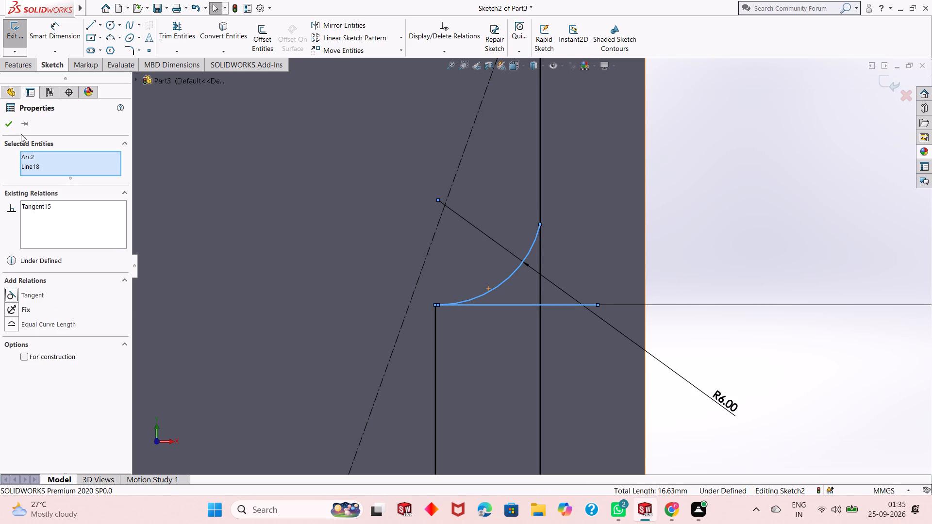
pyautogui.click(4, 120)
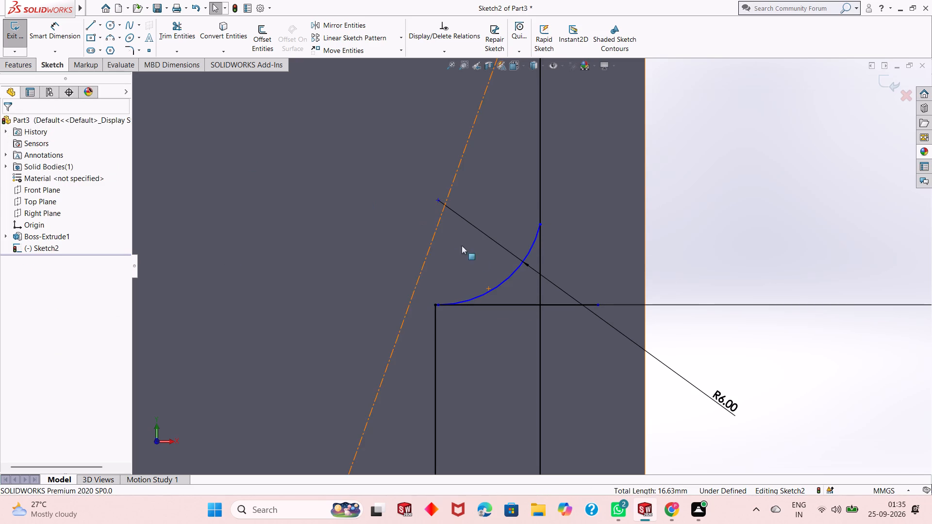
pyautogui.click(505, 279)
pyautogui.keyDown('ctrl'); pyautogui.click(540, 195); pyautogui.keyUp('ctrl')
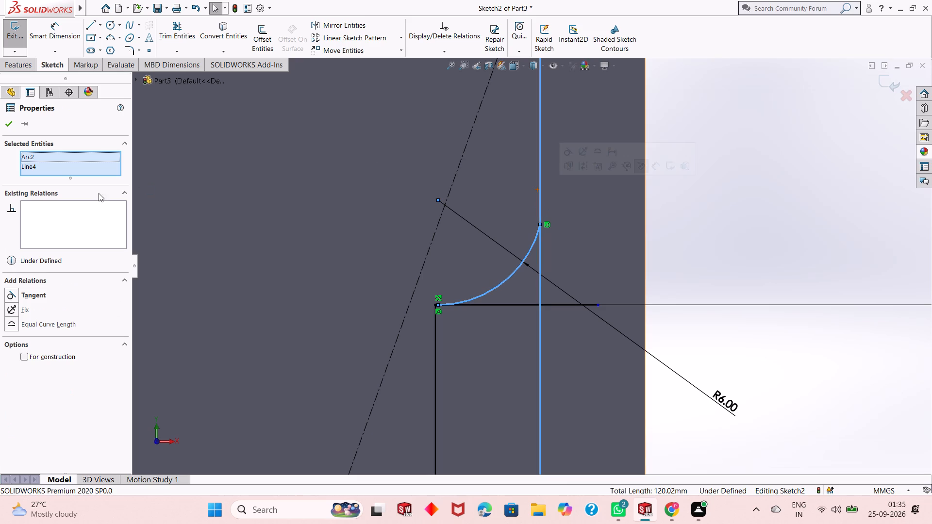
pyautogui.click(14, 295)
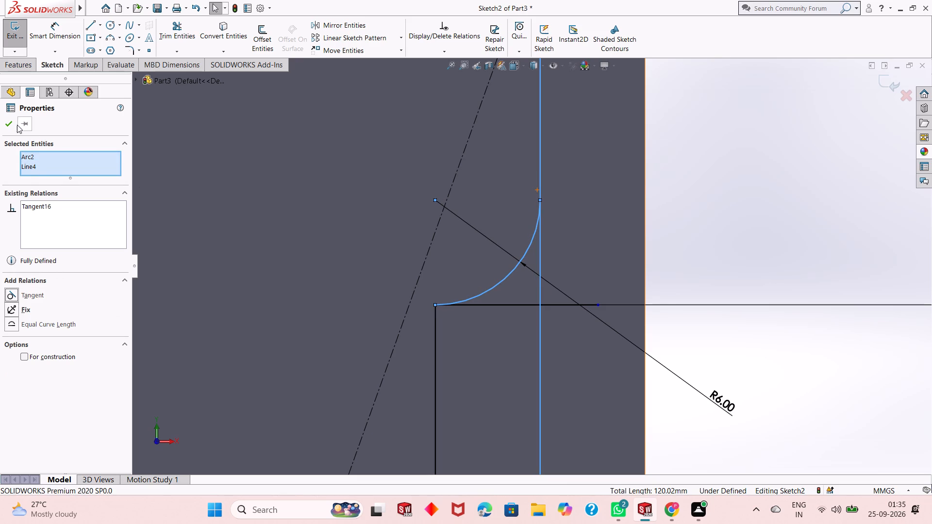
pyautogui.click(11, 126)
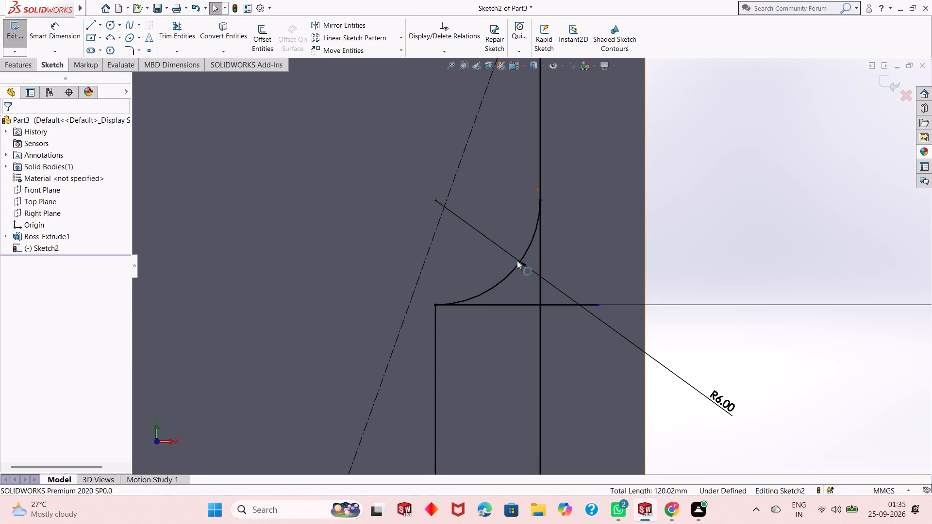
# Trim away the upper-right horizontal line, both outside the rectangle's right side and between that side and the arc's lower end.
pyautogui.click(172, 40)
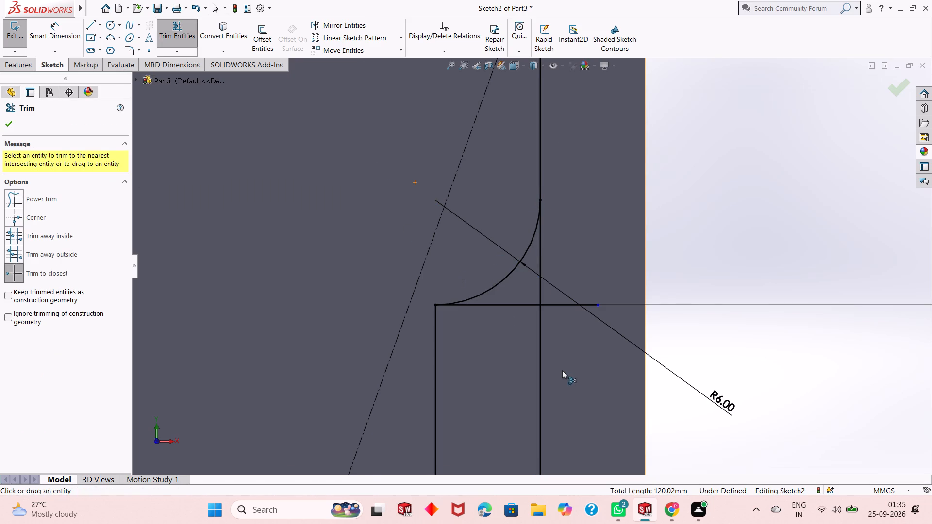
pyautogui.click(573, 305)
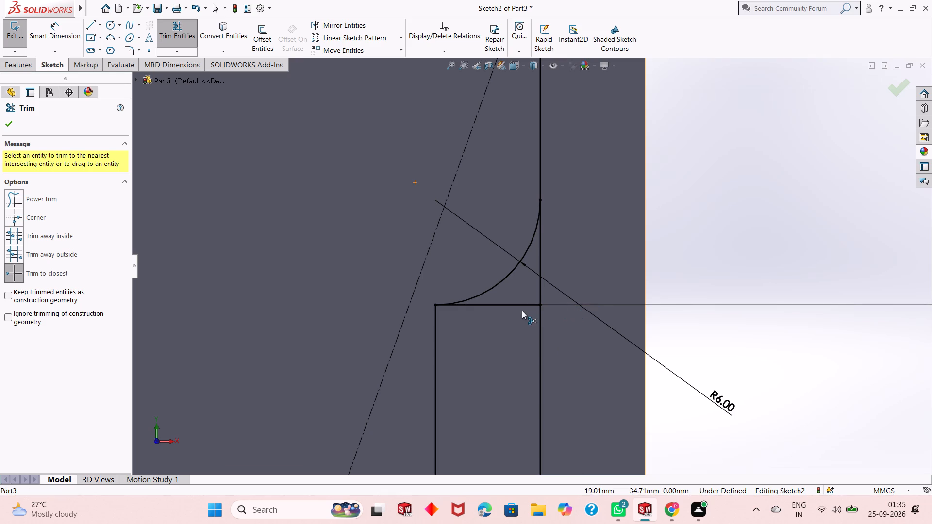
pyautogui.click(519, 306)
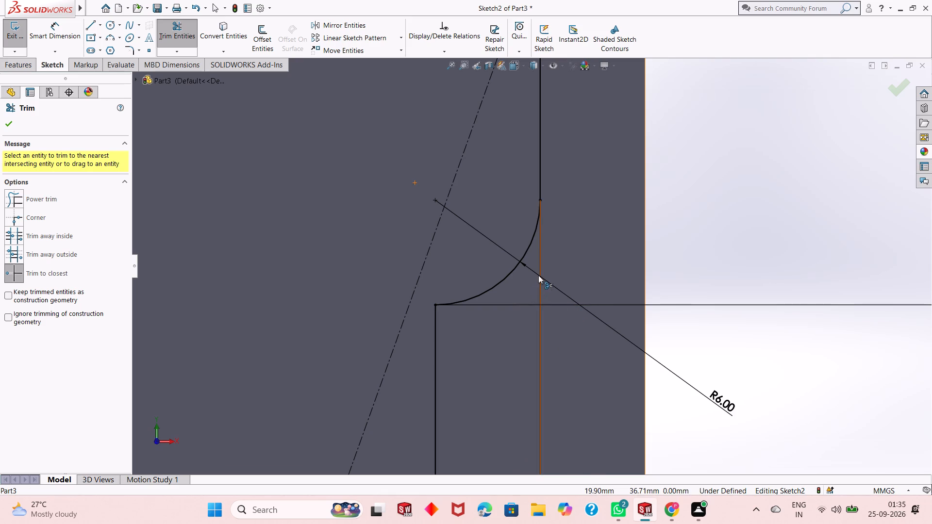
pyautogui.scroll(8, 529, 367)
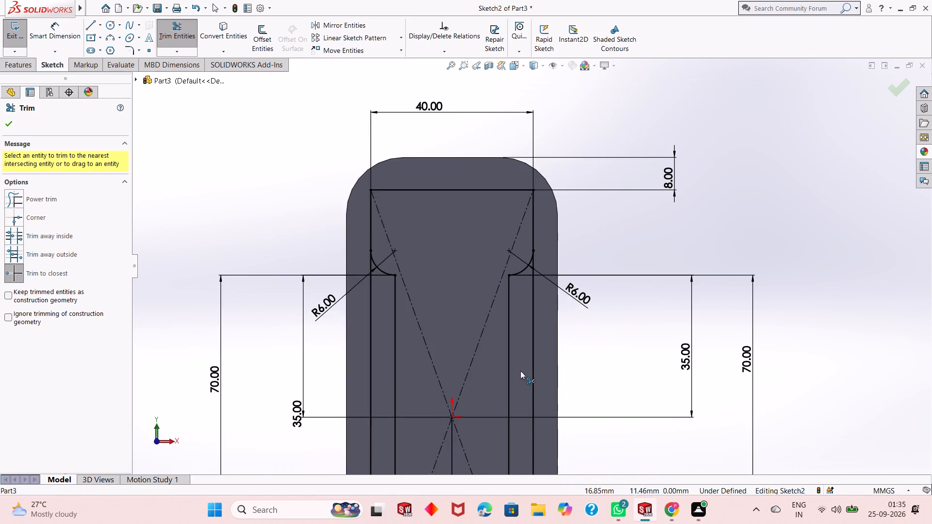
pyautogui.scroll(4, 520, 371)
pyautogui.scroll(-2, 522, 426)
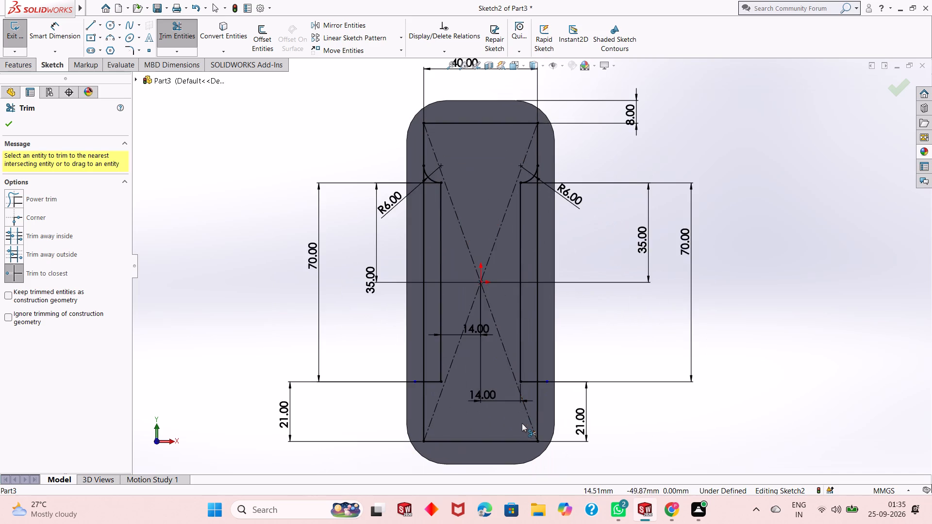
pyautogui.scroll(-4, 522, 408)
pyautogui.rightClick(625, 246)
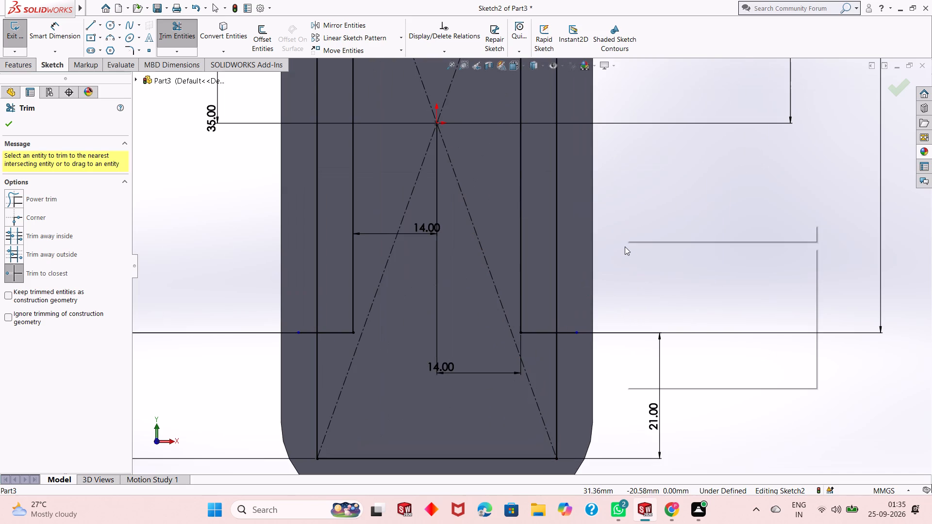
pyautogui.click(639, 277)
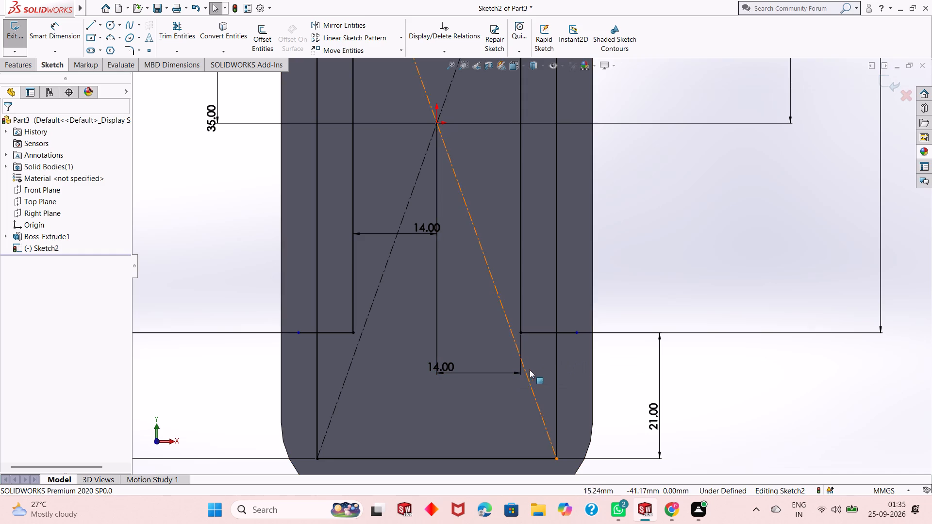
# Sketch a 6 mm radius three-point arc from the lower-right horizontal line to the rectangle's right side, rounding their inner corner.
pyautogui.click(107, 40)
pyautogui.scroll(-2, 554, 383)
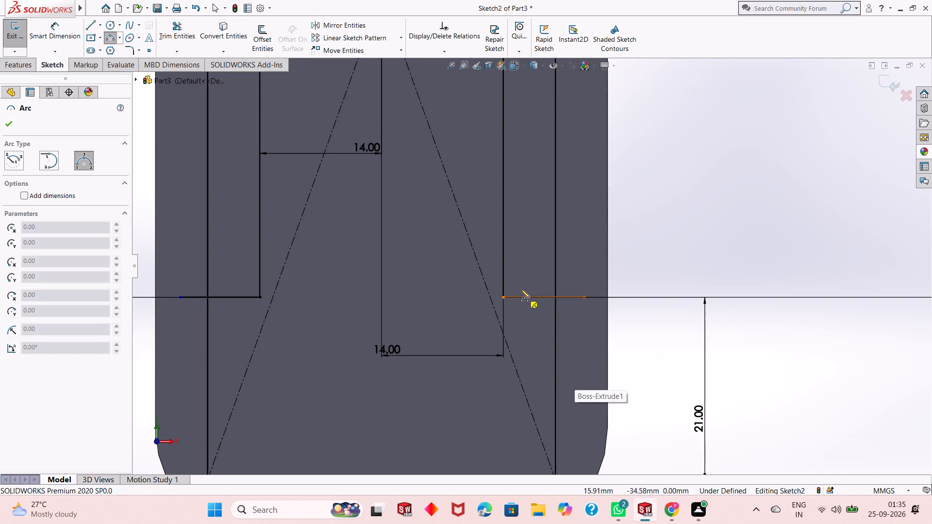
pyautogui.click(515, 299)
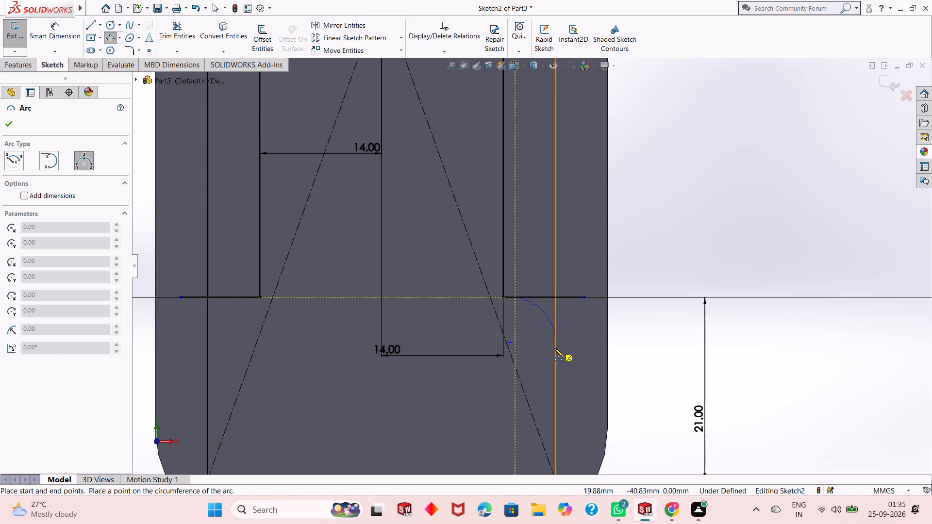
pyautogui.scroll(-4, 554, 348)
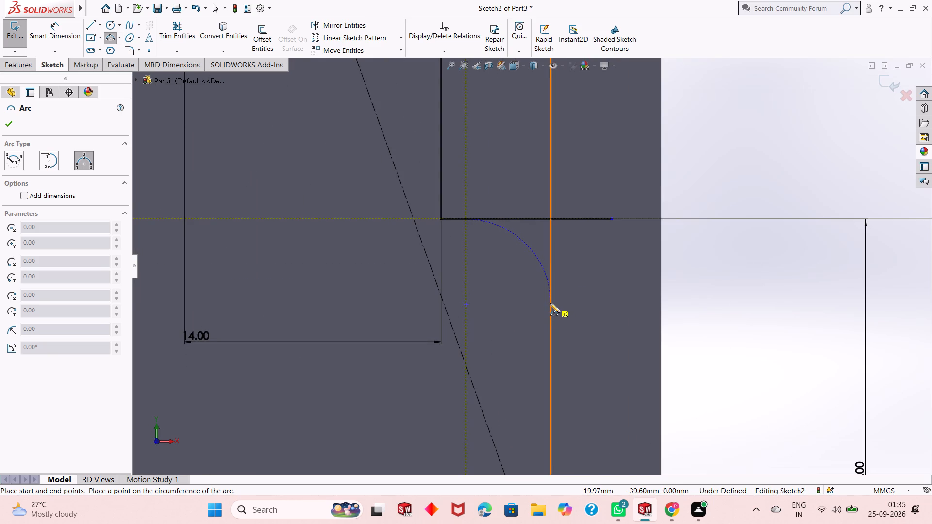
pyautogui.click(550, 303)
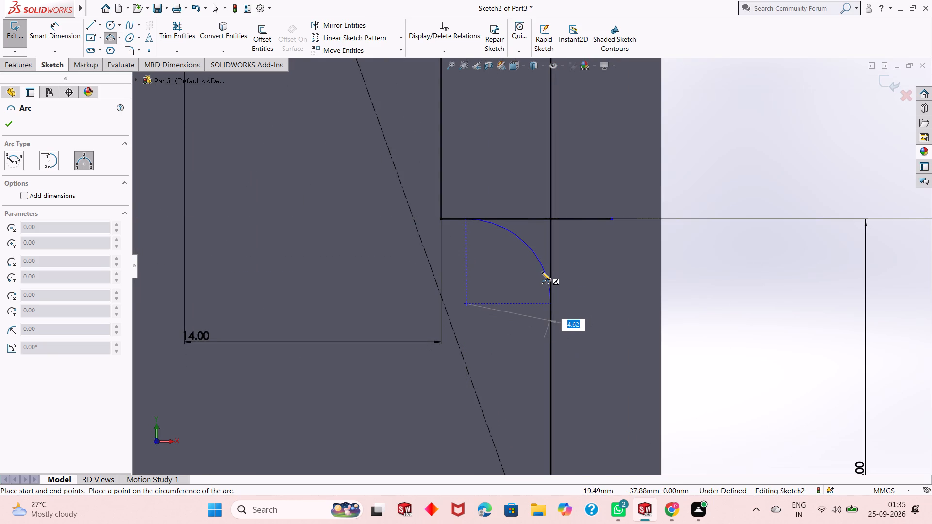
pyautogui.press('6')
pyautogui.press('Return')
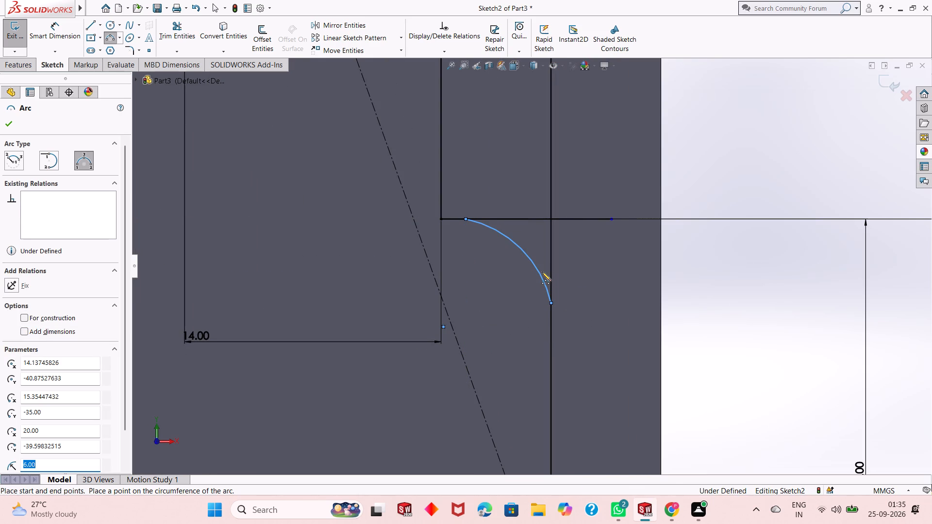
pyautogui.rightClick(682, 238)
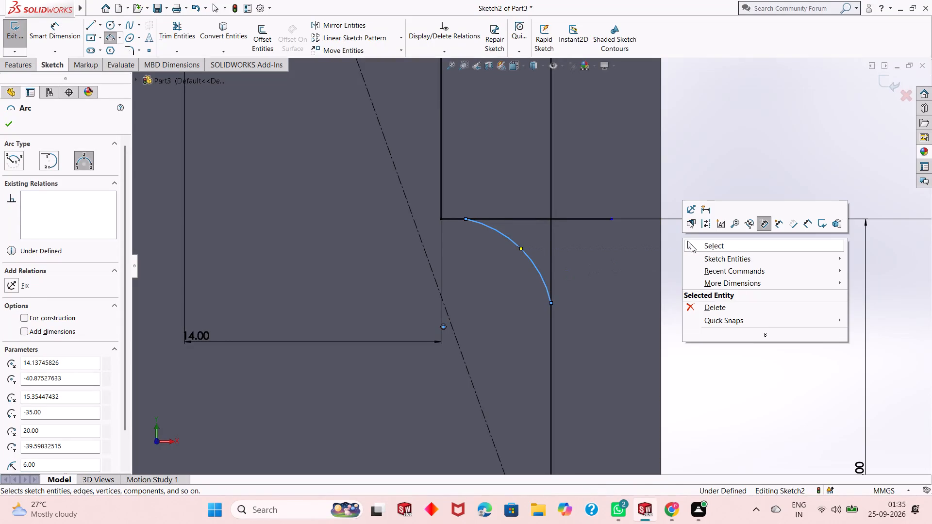
pyautogui.click(691, 245)
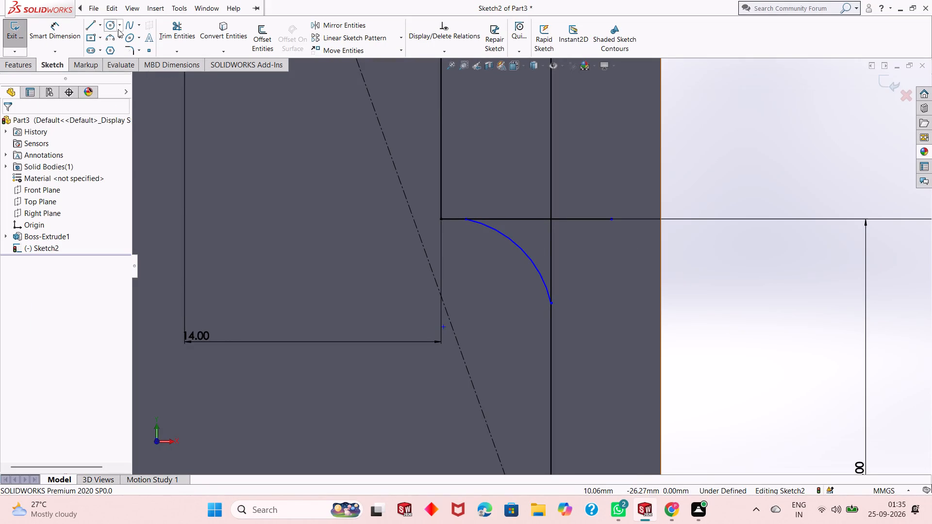
# Dimension the lower-right corner arc's radius at 6 mm.
pyautogui.click(74, 31)
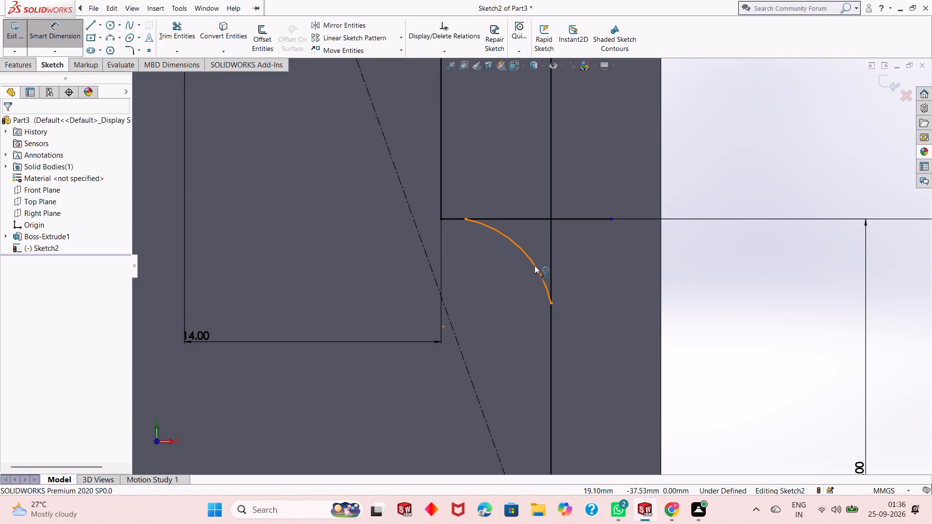
pyautogui.click(535, 265)
pyautogui.click(702, 169)
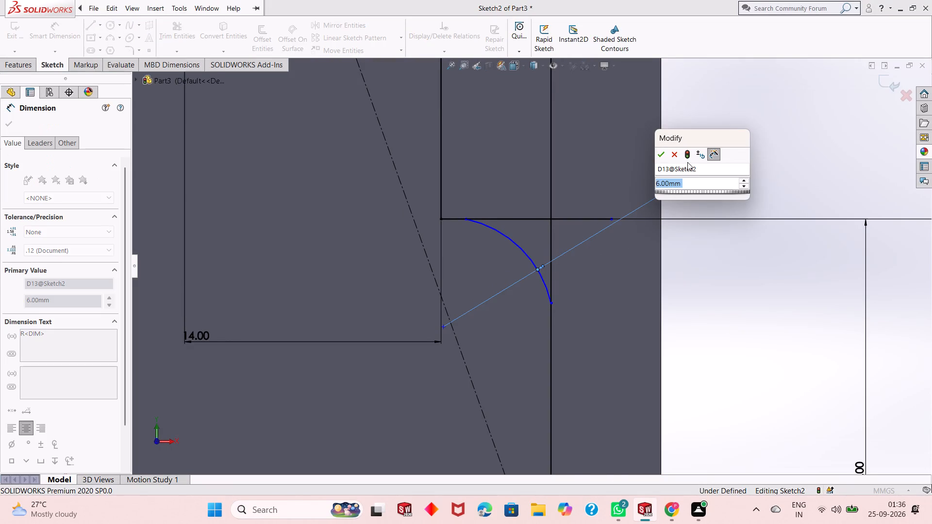
pyautogui.click(664, 150)
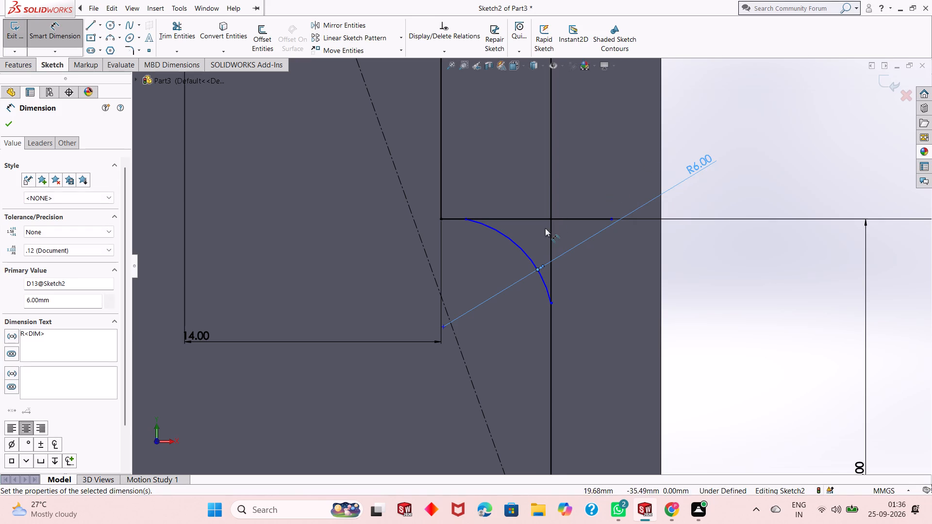
pyautogui.rightClick(745, 163)
pyautogui.click(768, 192)
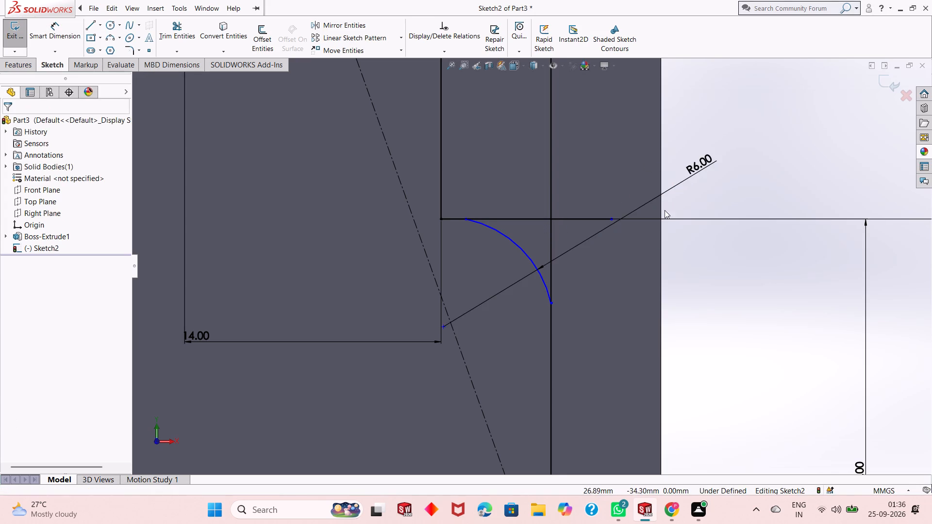
# Make the lower-right arc tangent to the lower-right horizontal line.
pyautogui.scroll(-1, 490, 262)
pyautogui.scroll(-1, 548, 229)
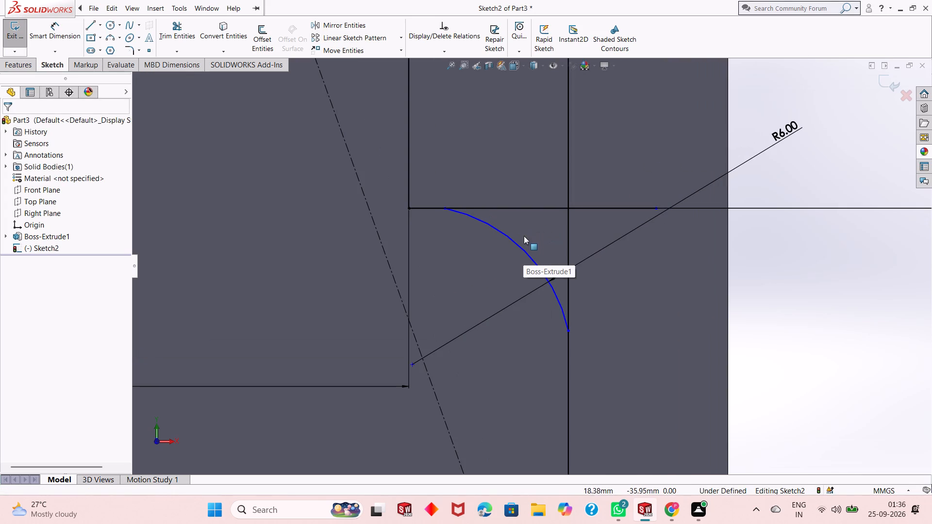
pyautogui.click(519, 246)
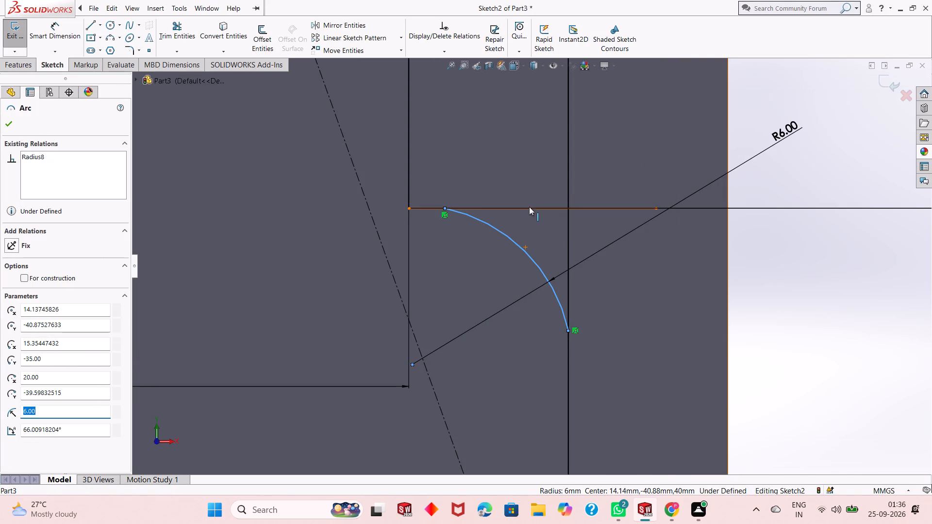
pyautogui.keyDown('ctrl'); pyautogui.click(527, 208); pyautogui.keyUp('ctrl')
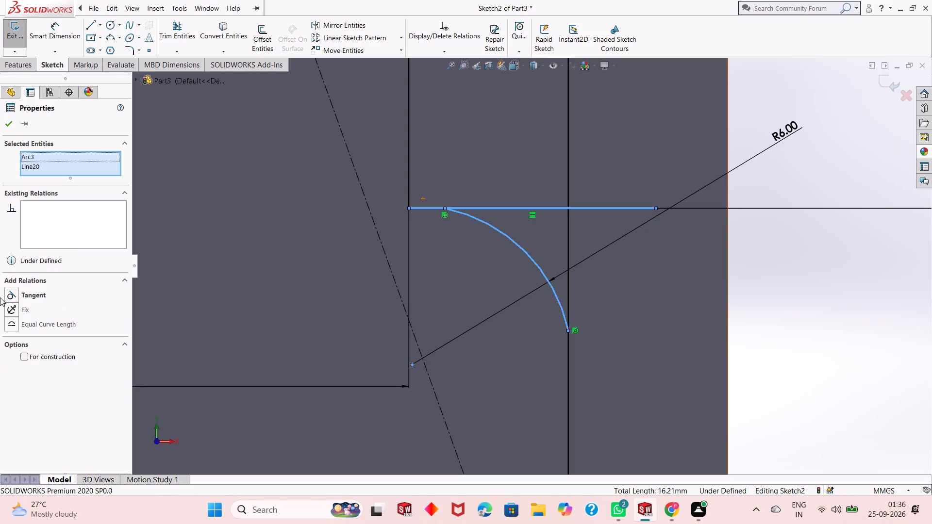
pyautogui.click(10, 294)
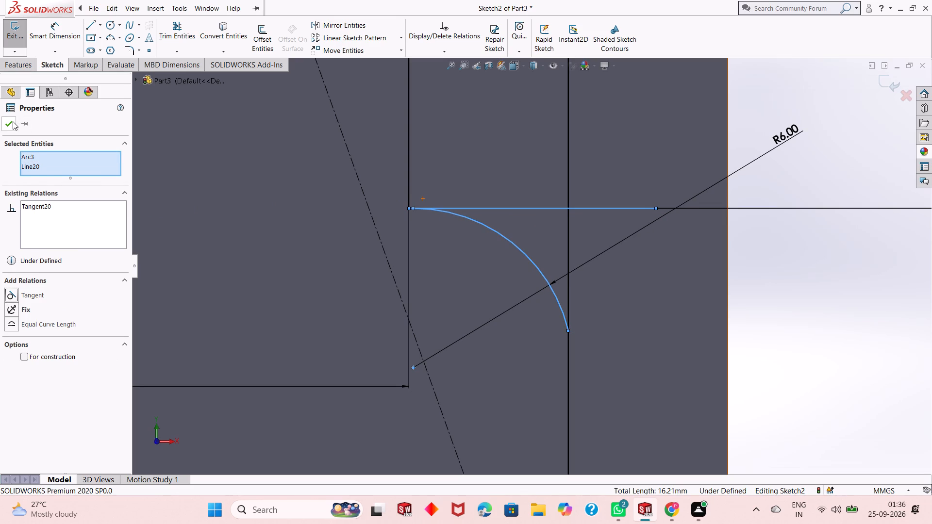
pyautogui.click(12, 121)
# Examine where the lower-right arc meets its horizontal line and compare it with the two upper corner arcs.
pyautogui.click(510, 242)
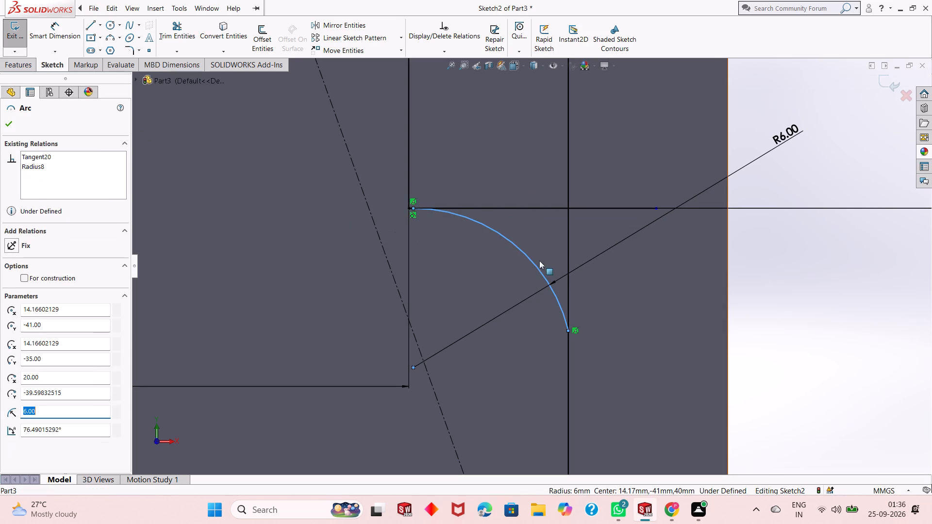
pyautogui.scroll(-3, 488, 212)
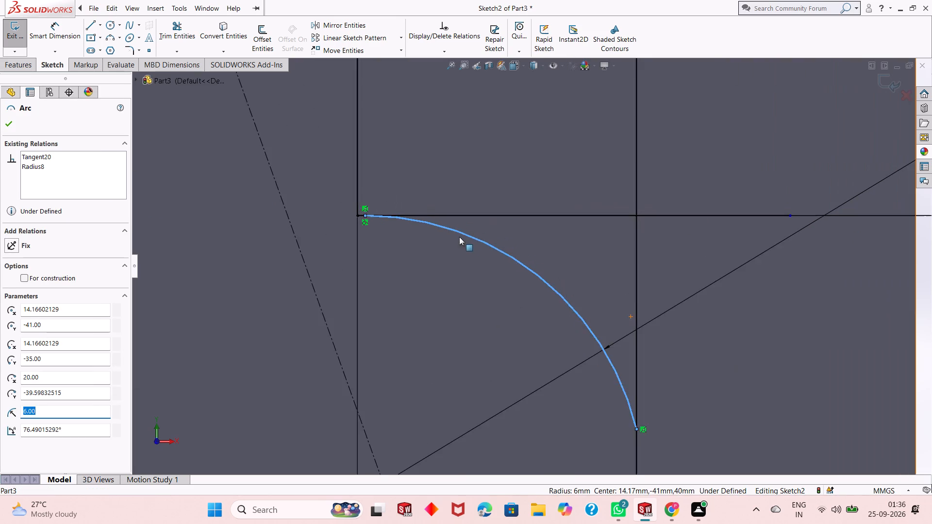
pyautogui.scroll(-2, 443, 234)
pyautogui.press('Escape')
pyautogui.press('Escape')
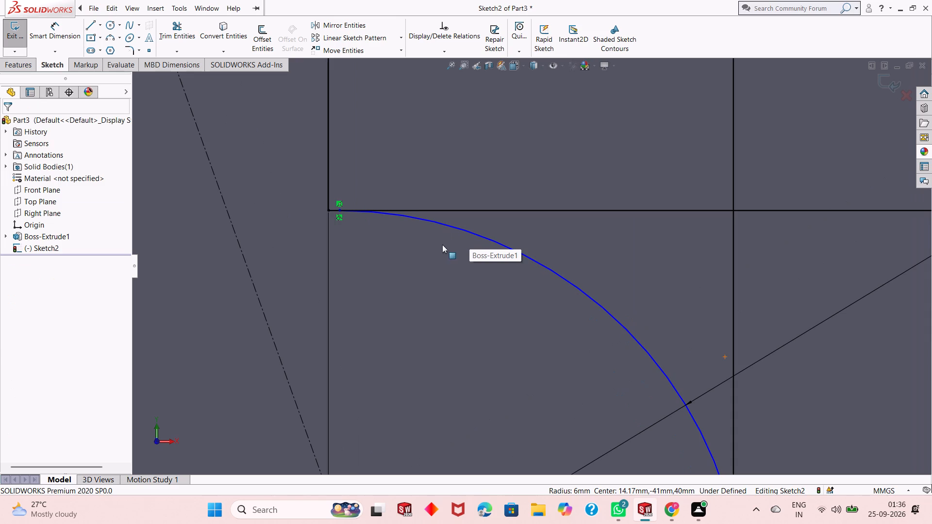
pyautogui.scroll(14, 442, 251)
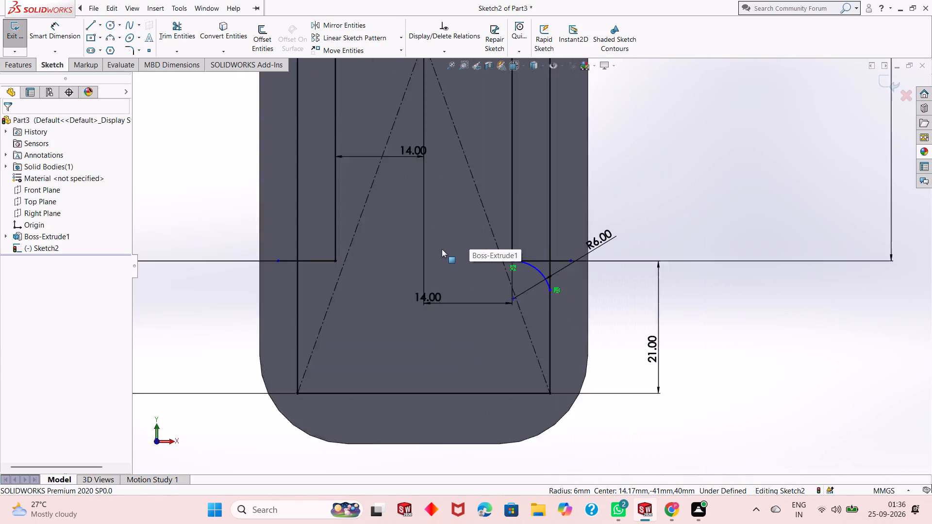
pyautogui.scroll(3, 442, 249)
pyautogui.scroll(2, 462, 139)
pyautogui.scroll(-5, 548, 105)
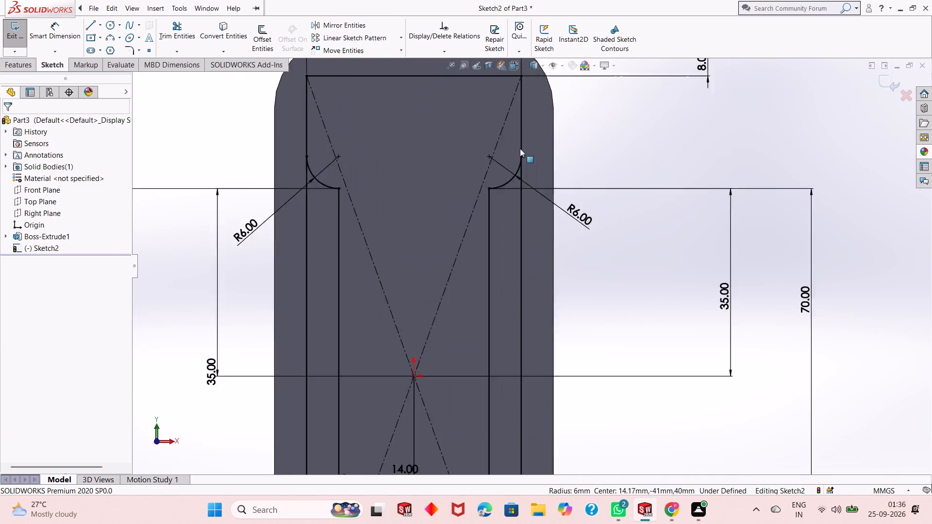
pyautogui.scroll(-5, 520, 148)
pyautogui.scroll(2, 237, 259)
pyautogui.scroll(-3, 223, 262)
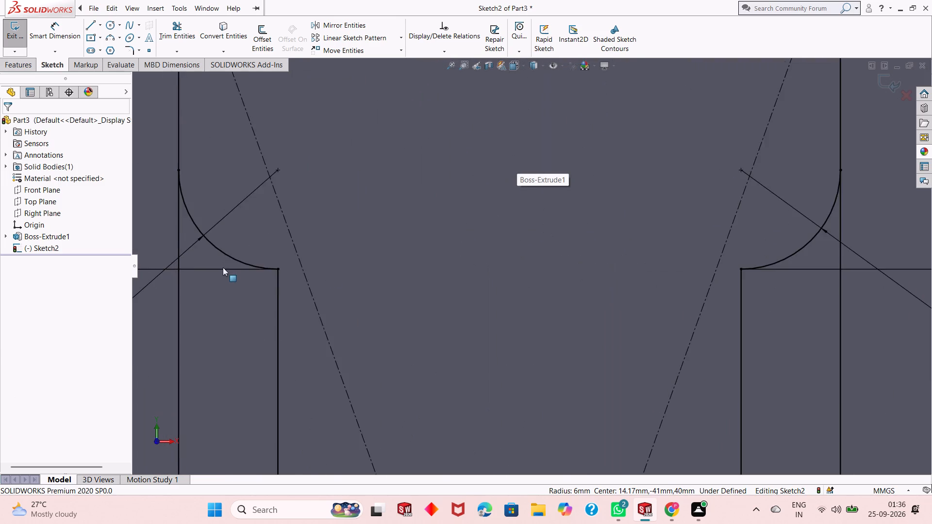
pyautogui.scroll(-8, 223, 267)
pyautogui.scroll(9, 407, 272)
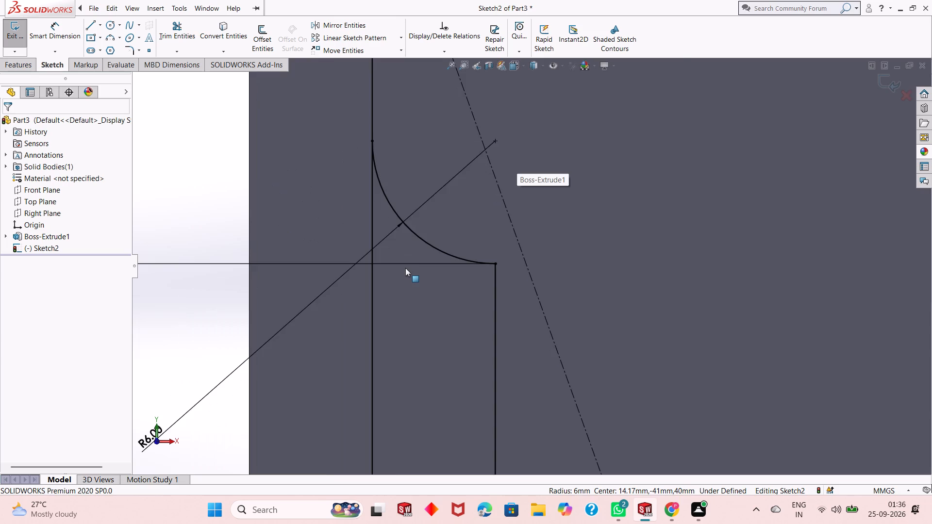
# Make the lower-right corner arc tangent to the rectangle's right side.
pyautogui.scroll(12, 405, 268)
pyautogui.scroll(-5, 587, 401)
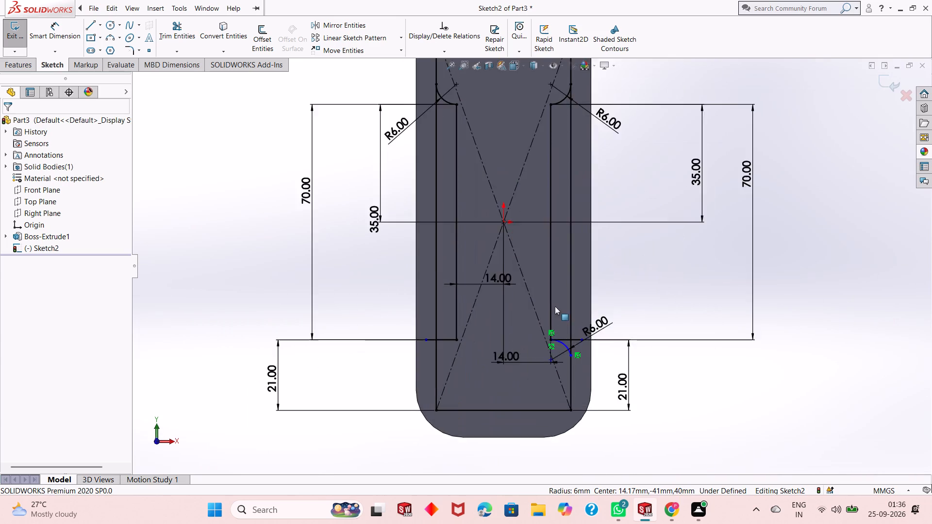
pyautogui.scroll(-3, 555, 306)
pyautogui.scroll(-9, 585, 406)
pyautogui.scroll(-1, 470, 80)
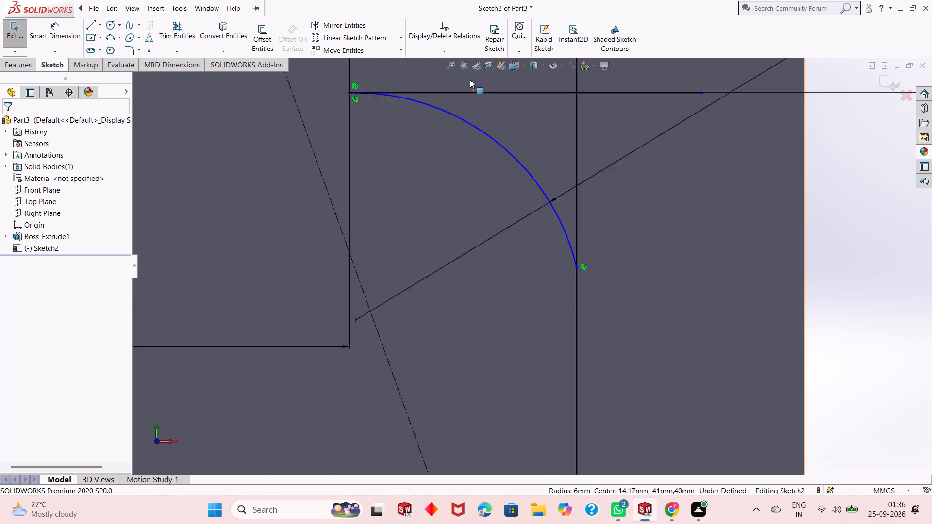
pyautogui.scroll(-1, 470, 80)
pyautogui.scroll(1, 459, 90)
pyautogui.click(484, 164)
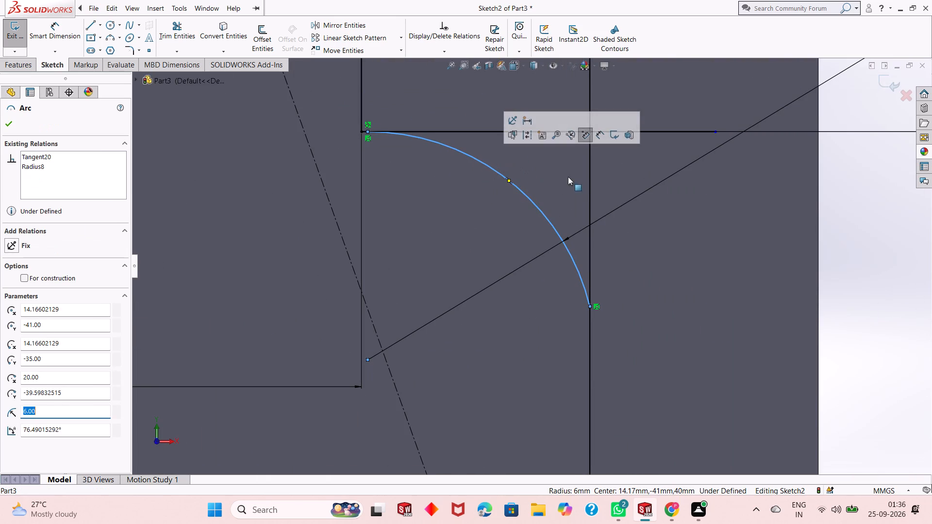
pyautogui.keyDown('ctrl'); pyautogui.click(591, 215); pyautogui.keyUp('ctrl')
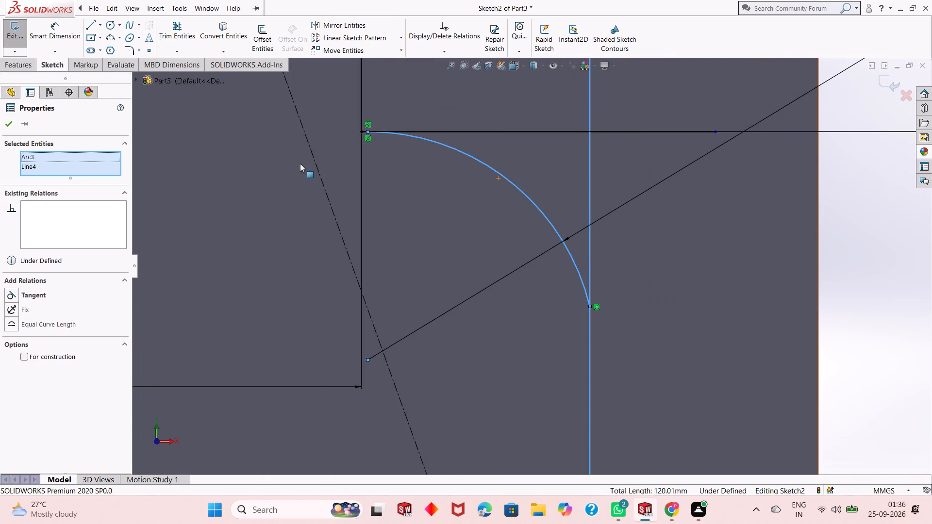
pyautogui.click(14, 294)
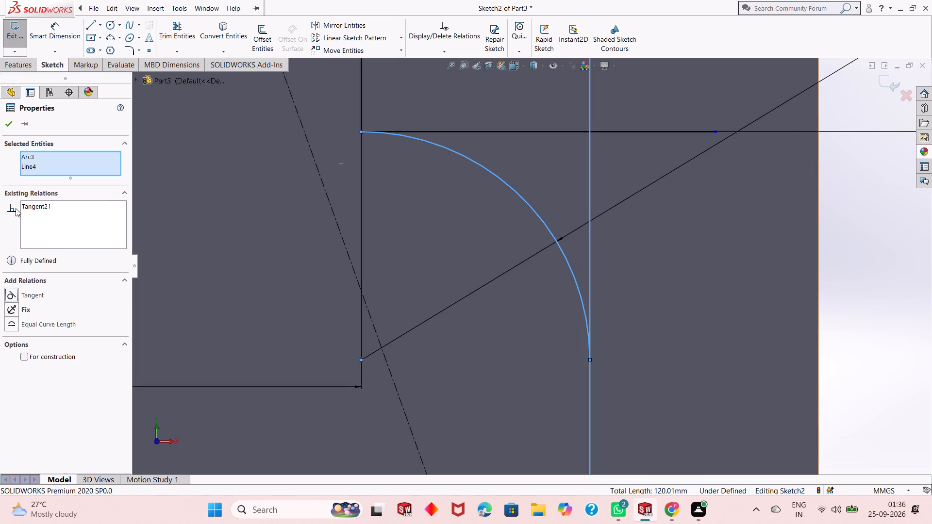
pyautogui.click(12, 130)
# Trim away both segments of the lower-right horizontal line, outside and inside the rectangle's right side.
pyautogui.scroll(2, 449, 222)
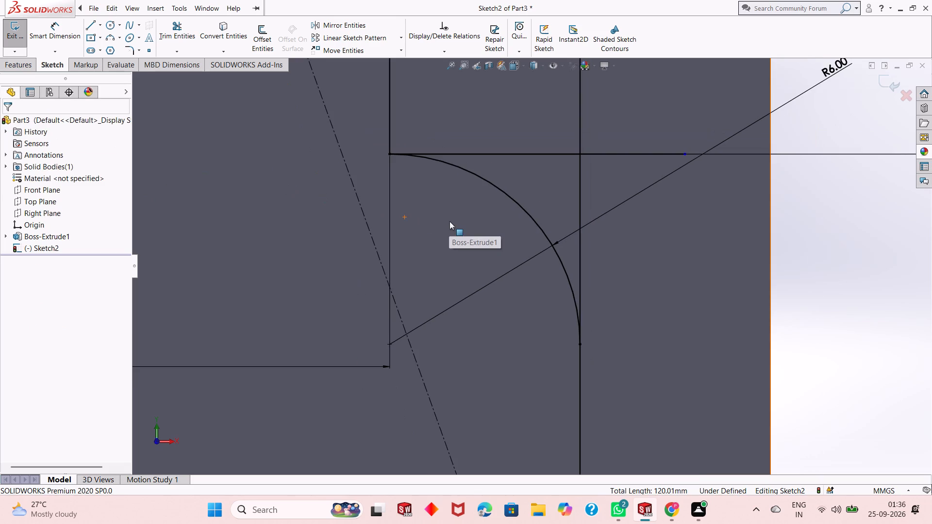
pyautogui.scroll(2, 449, 221)
pyautogui.click(171, 31)
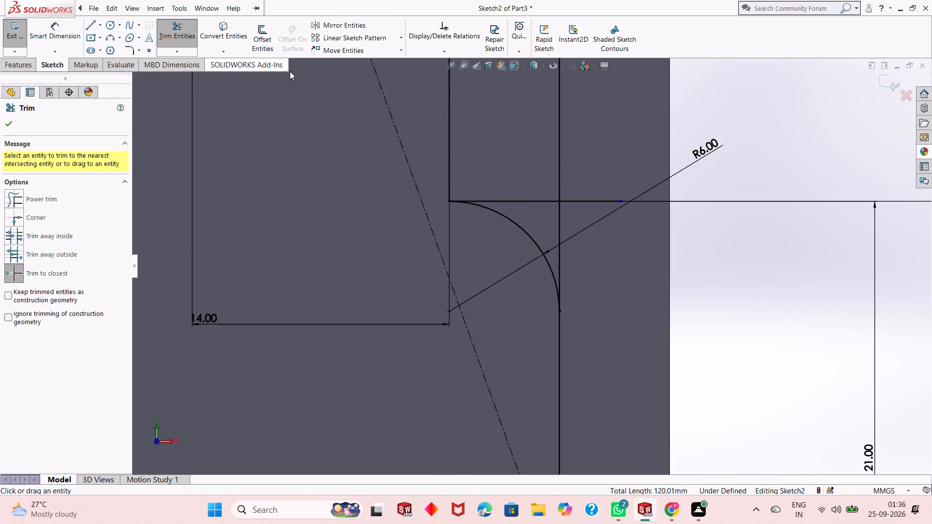
pyautogui.click(580, 201)
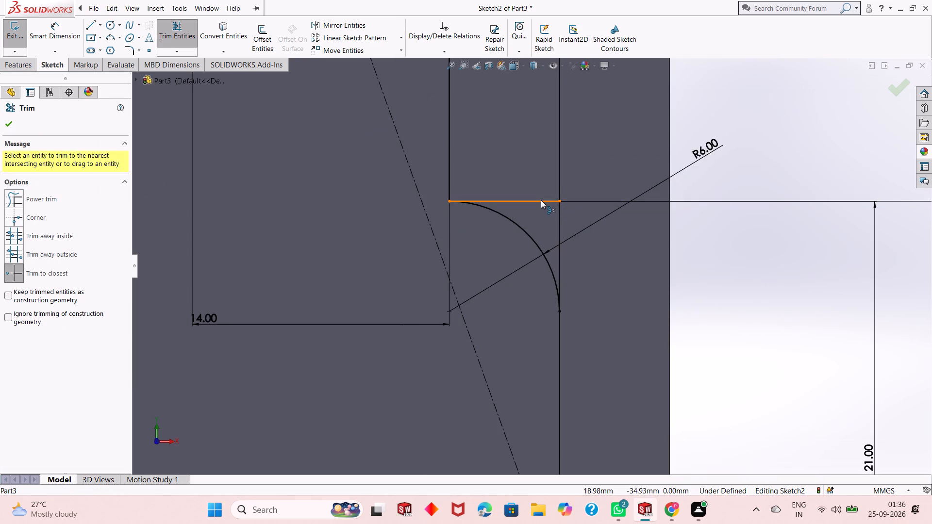
pyautogui.click(540, 200)
pyautogui.scroll(5, 554, 263)
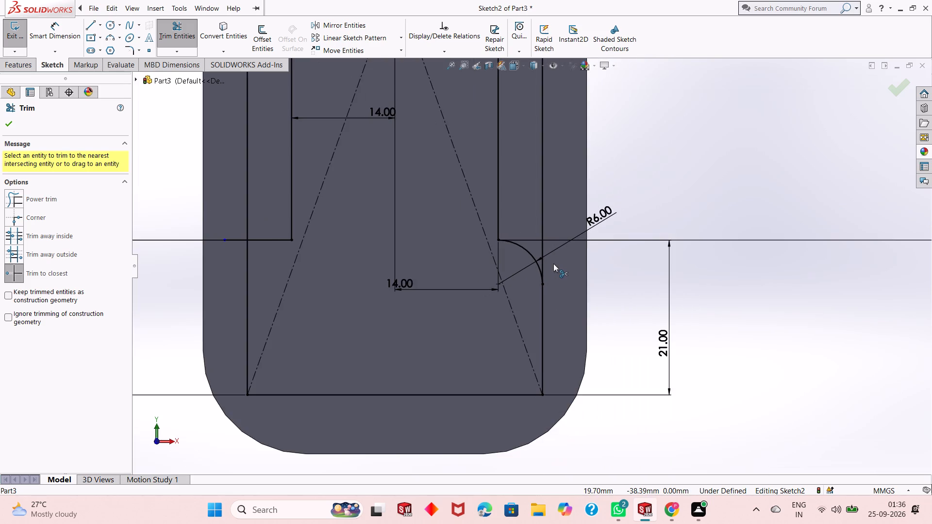
pyautogui.scroll(2, 552, 262)
pyautogui.rightClick(219, 192)
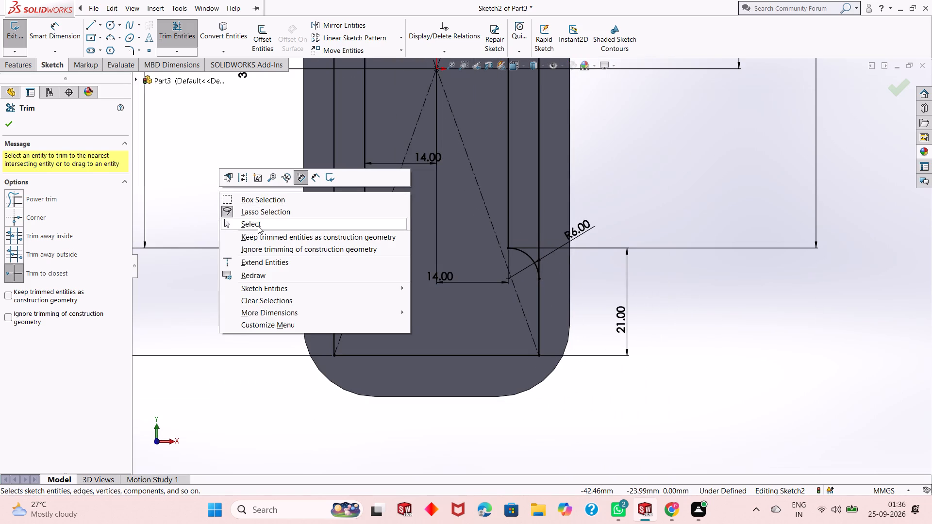
pyautogui.click(258, 226)
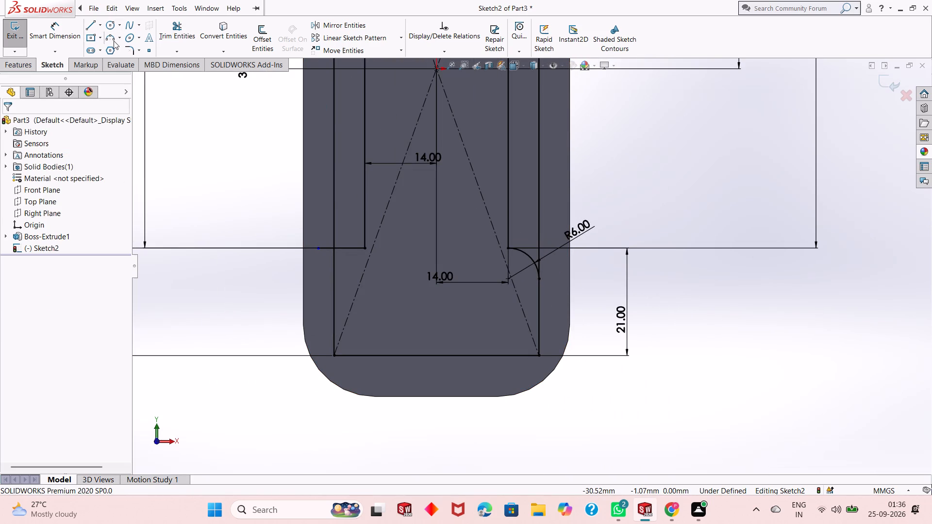
# Sketch a 6 mm radius three-point arc from the rectangle's left side to the lower-left horizontal line, rounding their inner corner.
pyautogui.click(114, 41)
pyautogui.scroll(-3, 382, 238)
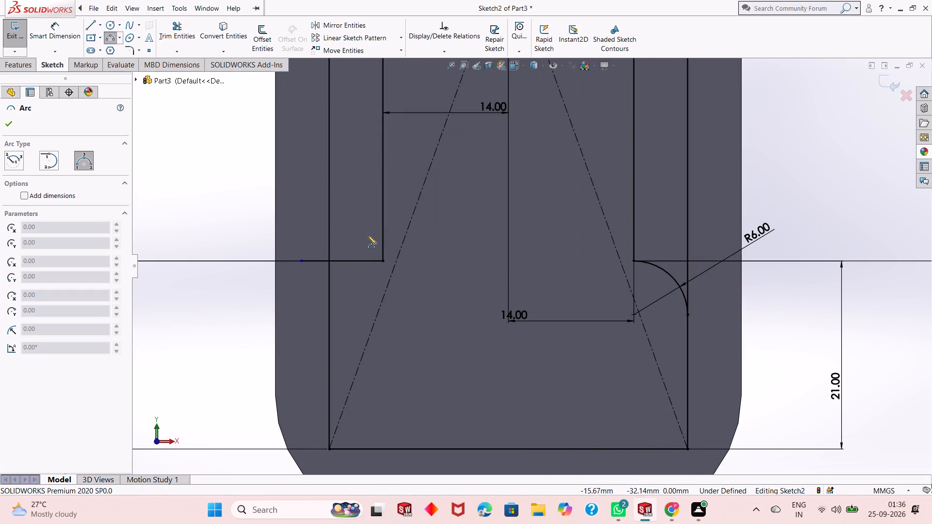
pyautogui.scroll(-1, 366, 235)
pyautogui.scroll(-2, 362, 304)
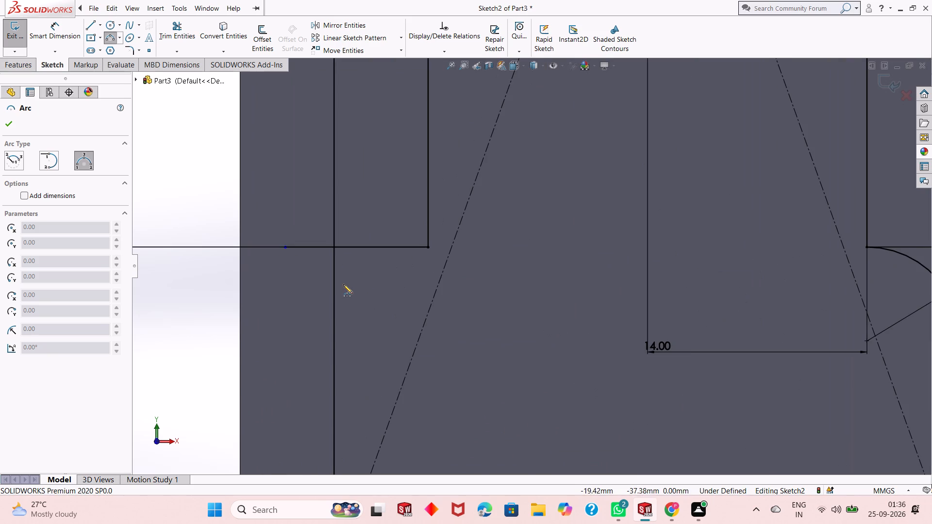
pyautogui.click(333, 309)
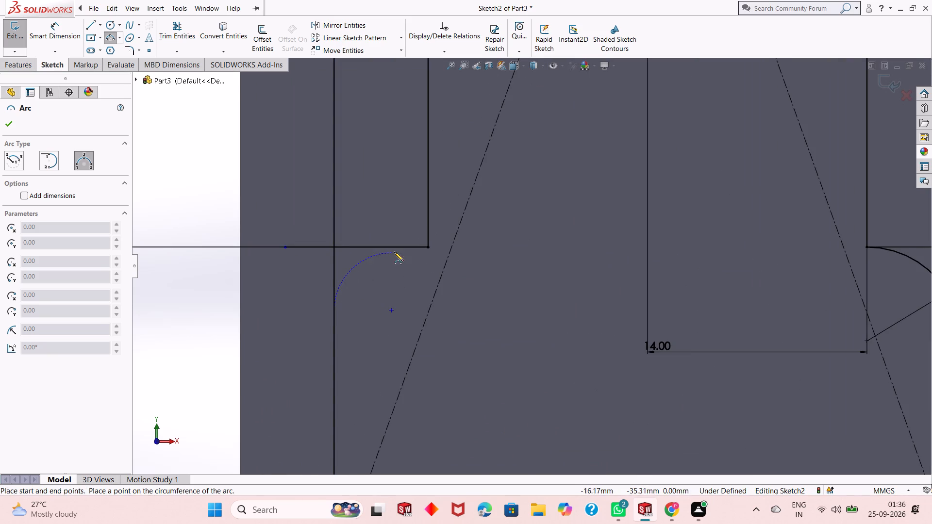
pyautogui.click(409, 247)
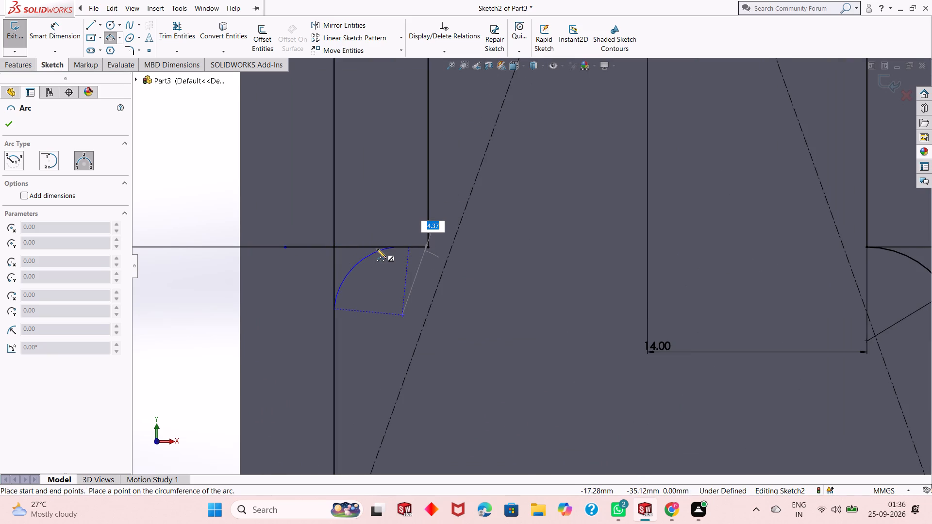
pyautogui.press('6')
pyautogui.press('Return')
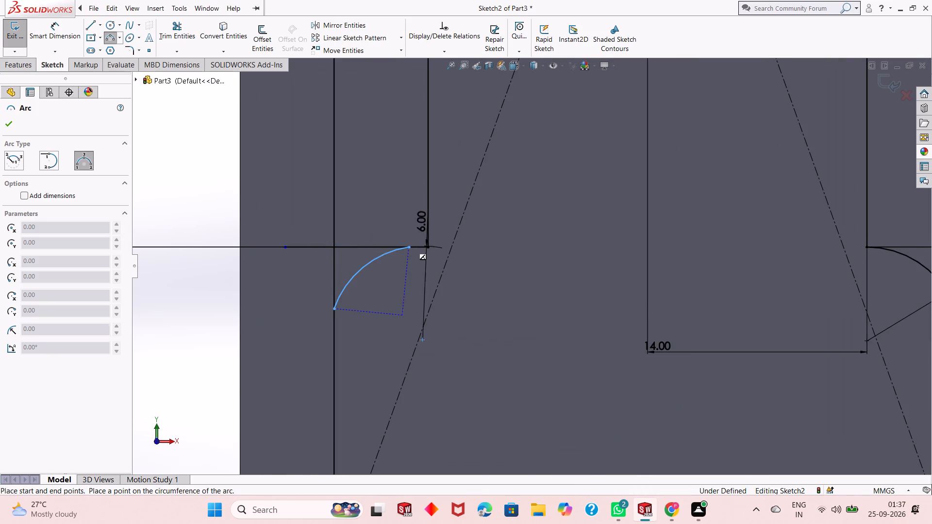
pyautogui.rightClick(186, 194)
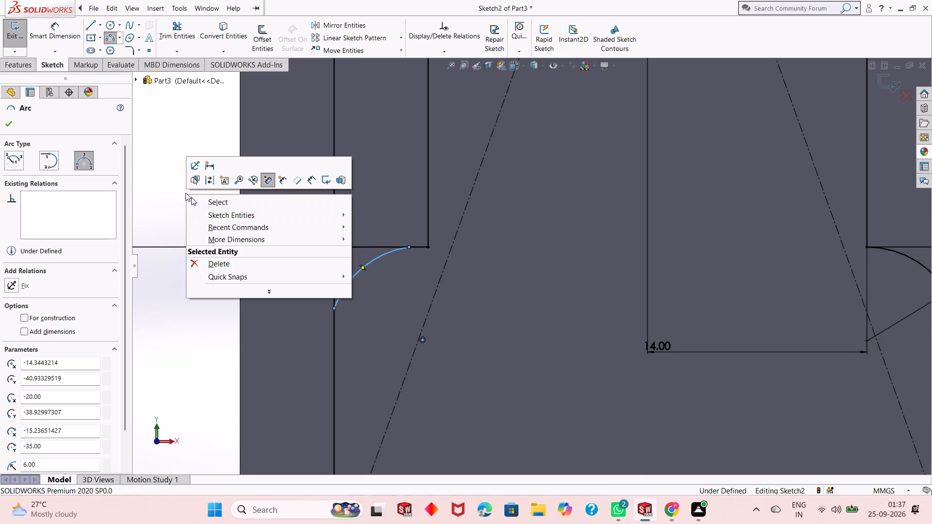
pyautogui.click(210, 199)
# Dimension the lower-left corner arc's radius at 6 mm.
pyautogui.click(66, 33)
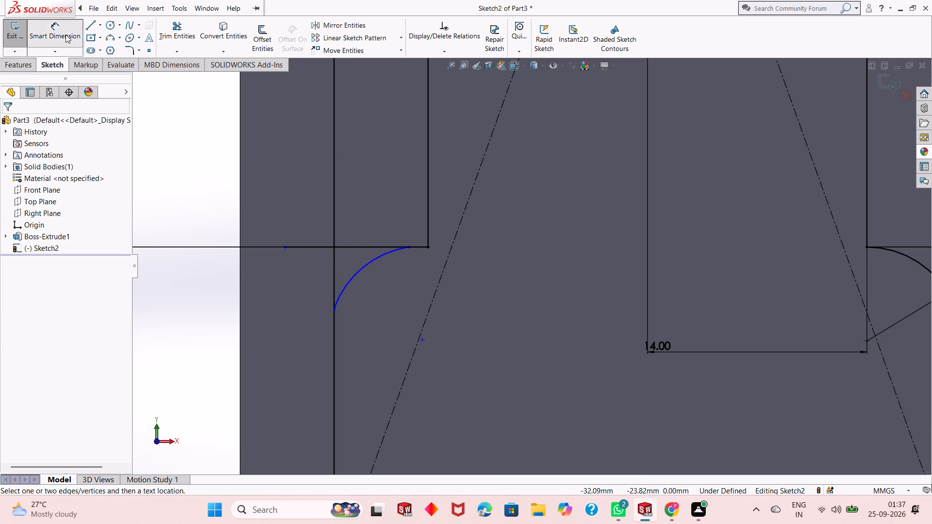
pyautogui.click(365, 265)
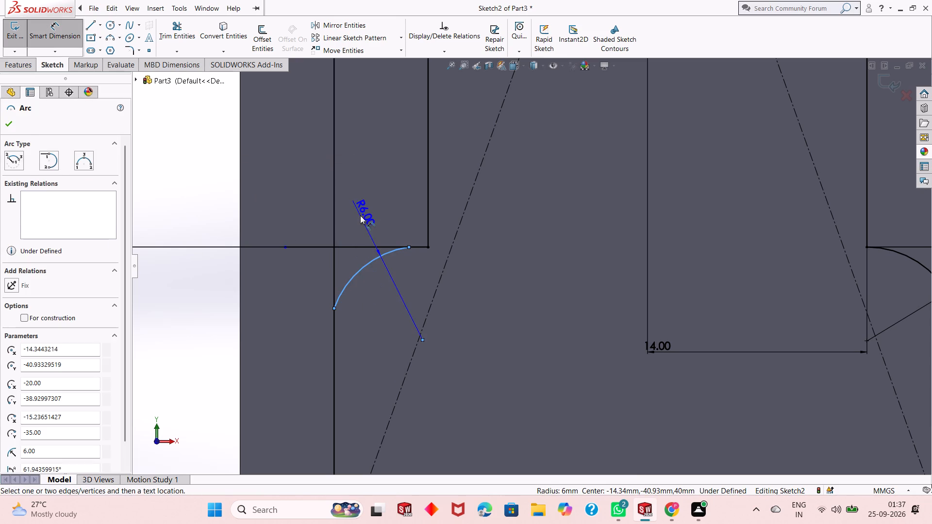
pyautogui.click(360, 215)
pyautogui.click(318, 197)
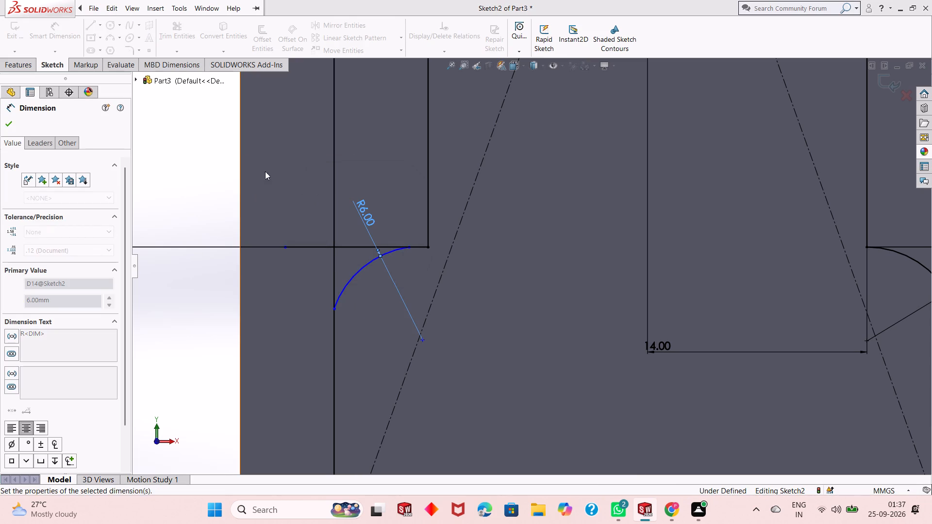
pyautogui.rightClick(188, 155)
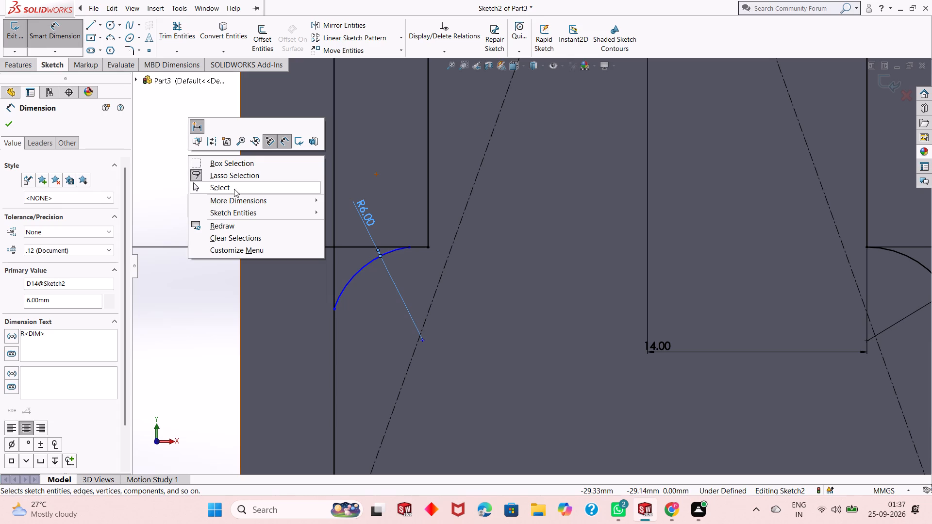
pyautogui.click(234, 188)
# Make the lower-left corner arc tangent to the lower-left horizontal line.
pyautogui.scroll(-3, 432, 273)
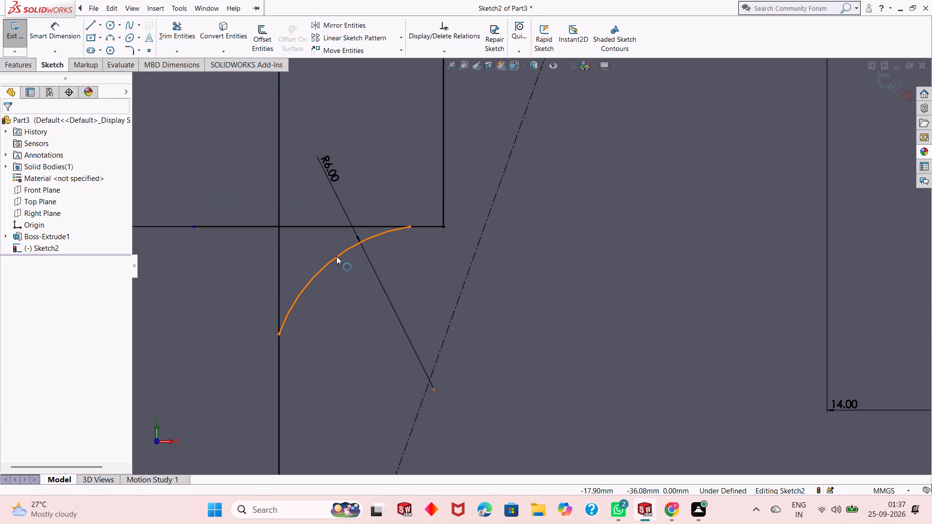
pyautogui.click(336, 256)
pyautogui.keyDown('ctrl'); pyautogui.click(355, 226); pyautogui.keyUp('ctrl')
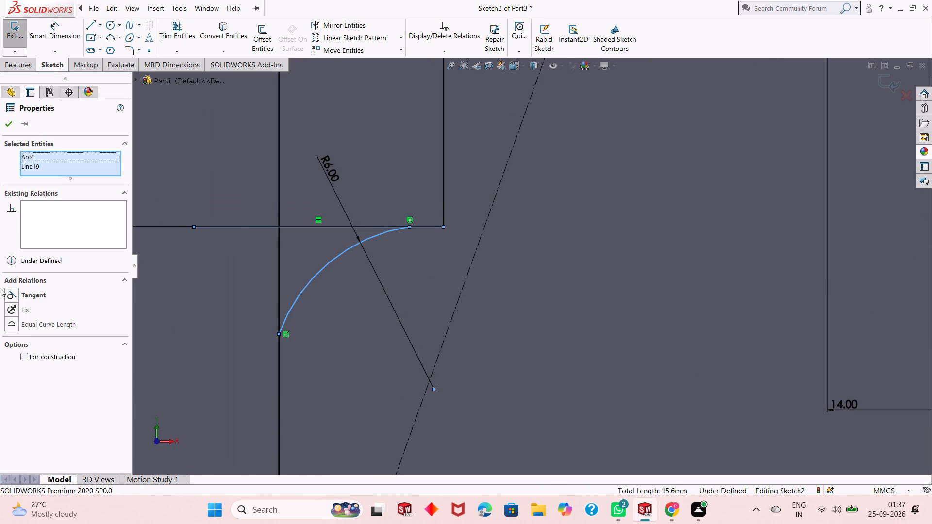
pyautogui.click(10, 294)
pyautogui.click(12, 122)
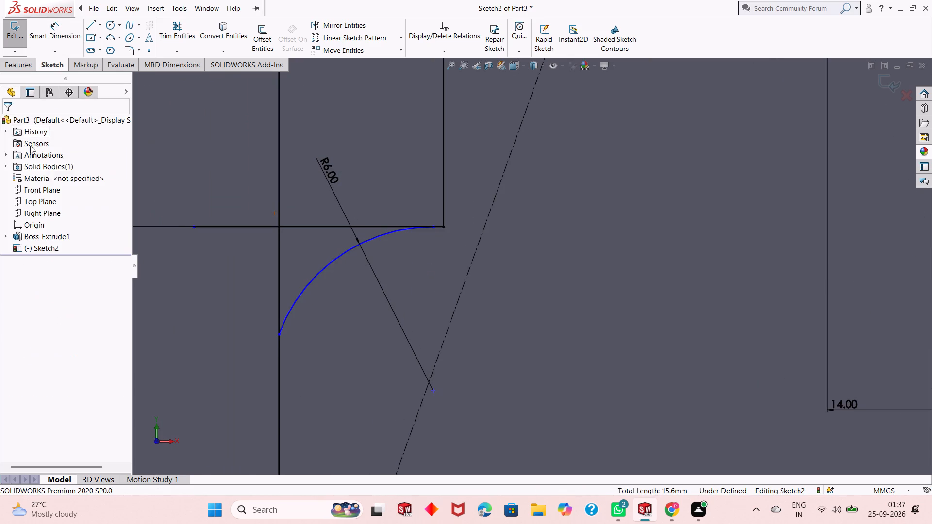
# Make the lower-left corner arc tangent to the rectangle's left side.
pyautogui.click(329, 267)
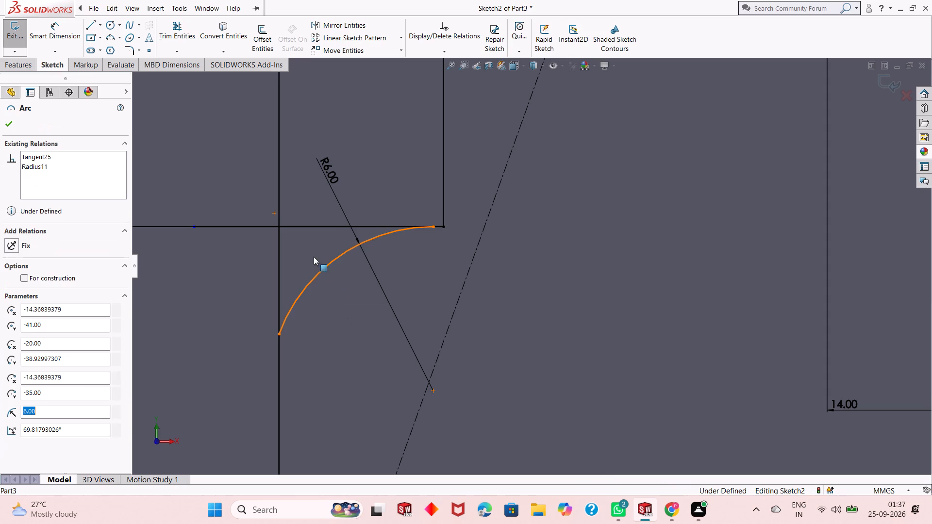
pyautogui.keyDown('ctrl'); pyautogui.click(280, 274); pyautogui.keyUp('ctrl')
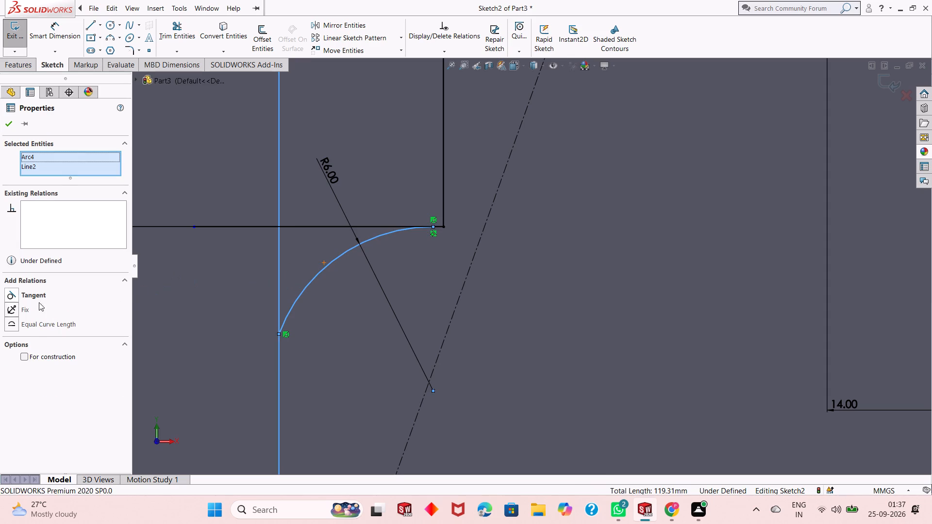
pyautogui.click(18, 294)
pyautogui.click(5, 128)
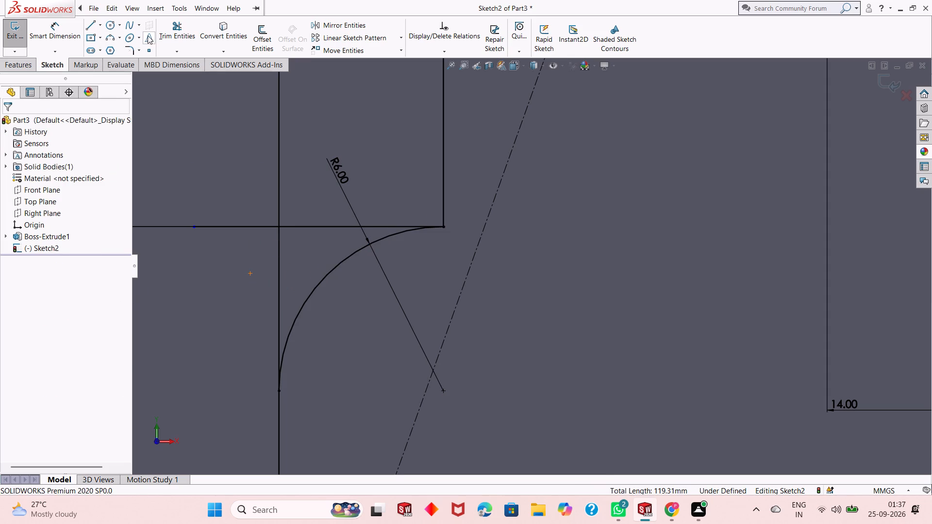
# Trim away both segments of the lower-left horizontal line, outside and inside the rectangle's left side.
pyautogui.click(183, 29)
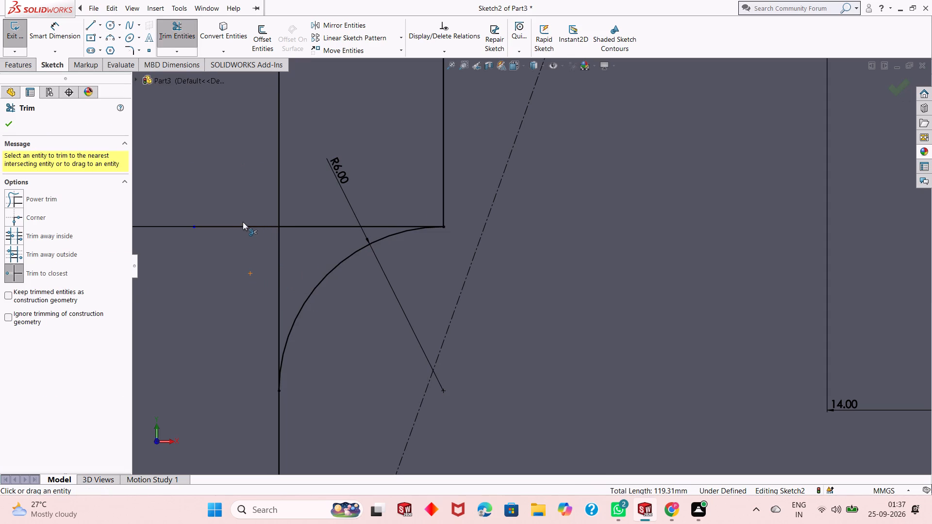
pyautogui.click(240, 226)
pyautogui.click(319, 227)
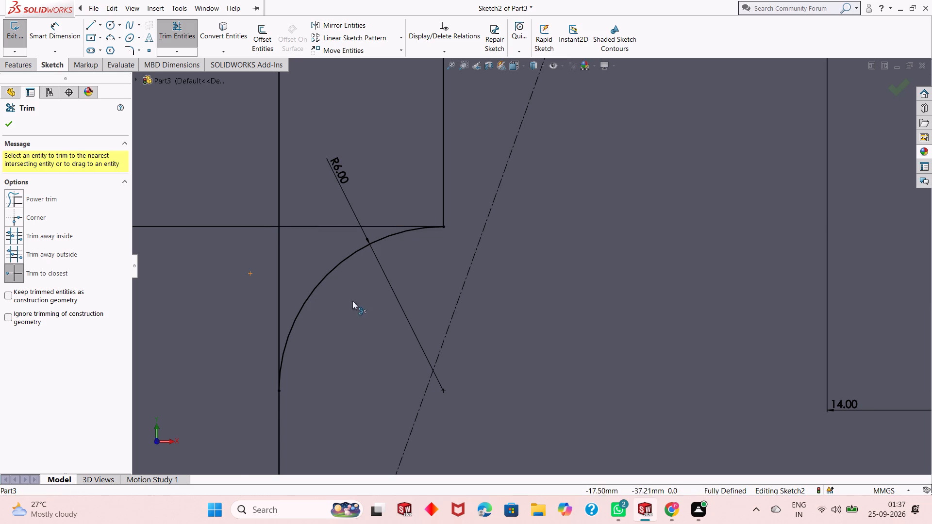
pyautogui.scroll(10, 360, 319)
pyautogui.scroll(2, 460, 285)
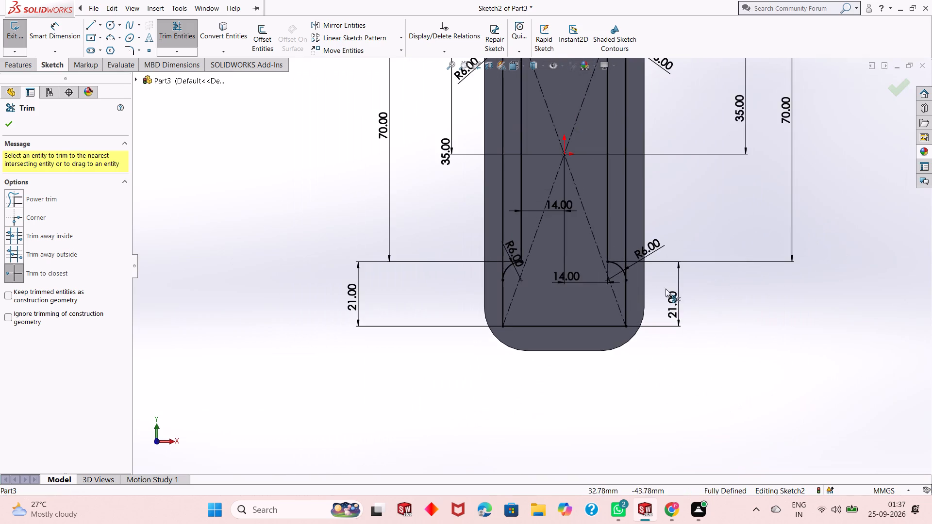
pyautogui.scroll(-2, 669, 289)
pyautogui.rightClick(707, 257)
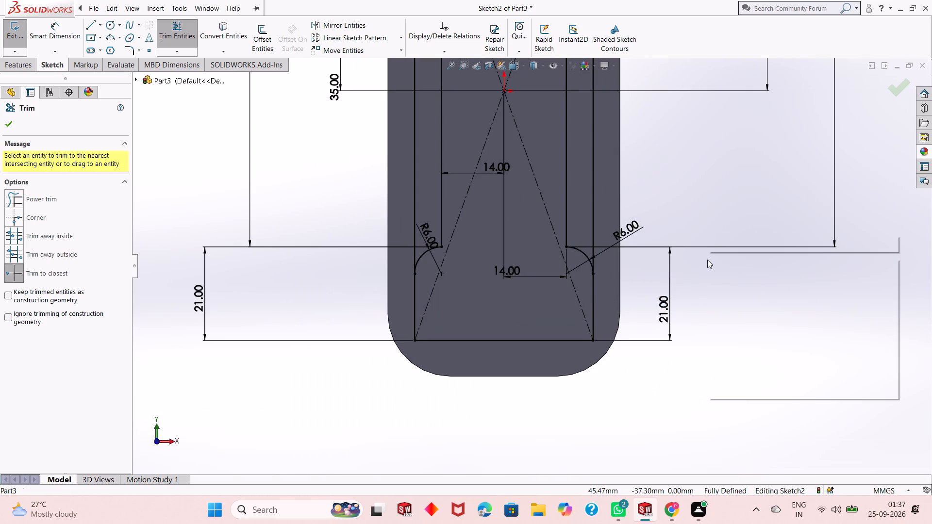
pyautogui.click(720, 291)
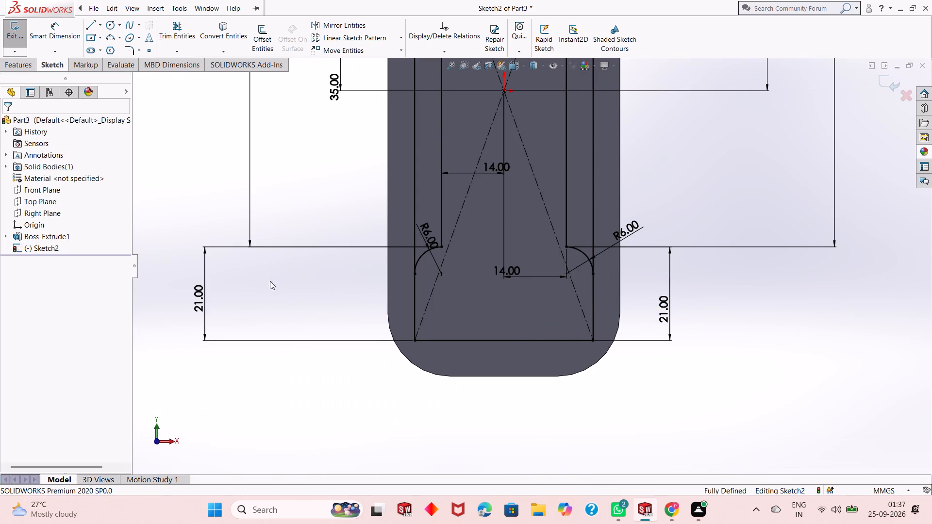
# Fillet all four corners of the inner rectangle with a 6 mm radius using Sketch Fillet.
pyautogui.click(130, 49)
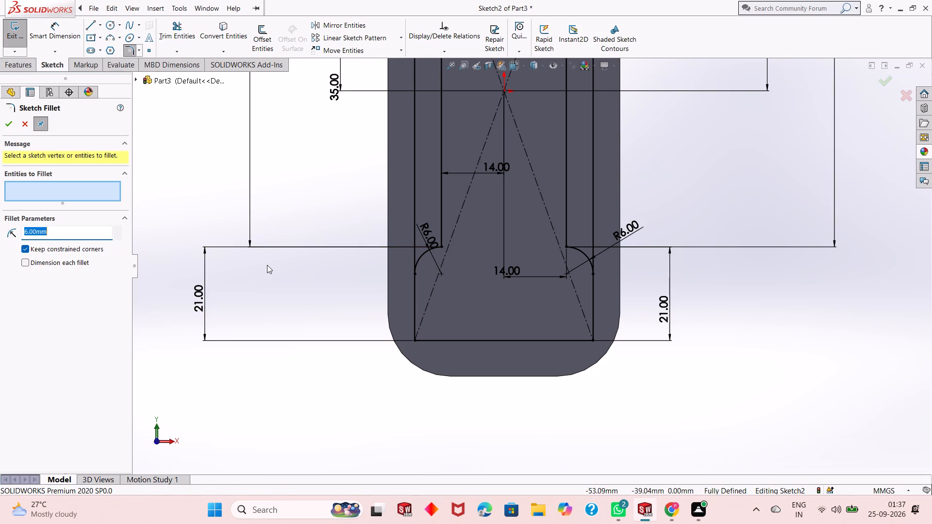
pyautogui.scroll(-2, 463, 319)
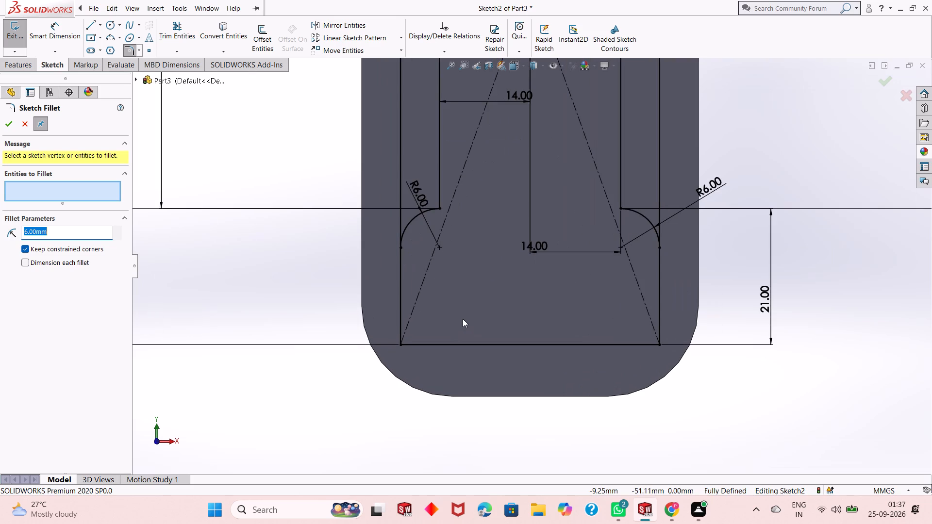
pyautogui.scroll(-3, 466, 332)
pyautogui.click(363, 303)
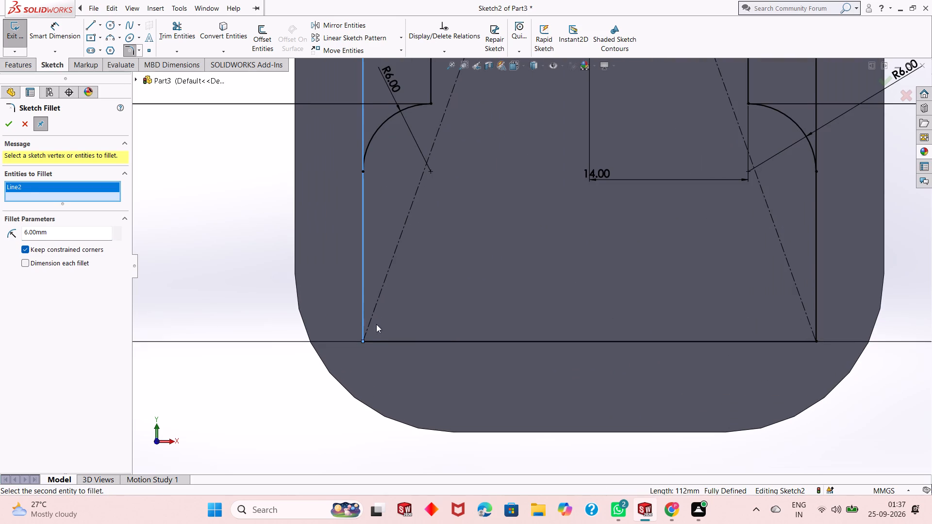
pyautogui.click(389, 340)
pyautogui.click(770, 343)
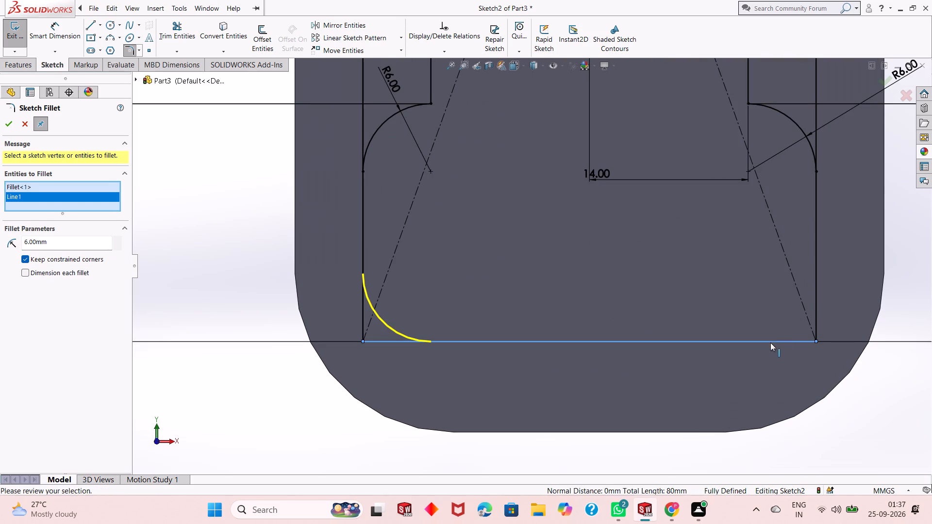
pyautogui.click(817, 290)
pyautogui.scroll(3, 476, 372)
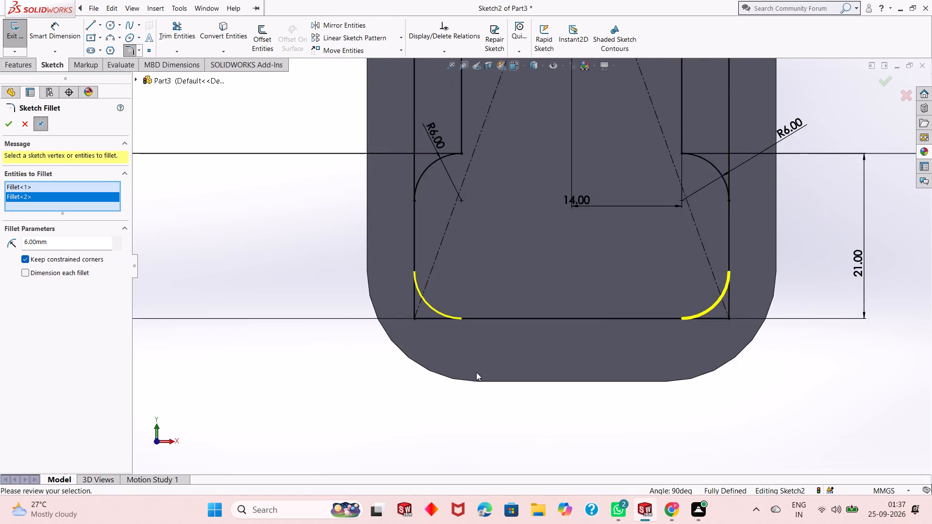
pyautogui.scroll(9, 476, 372)
pyautogui.scroll(-3, 581, 94)
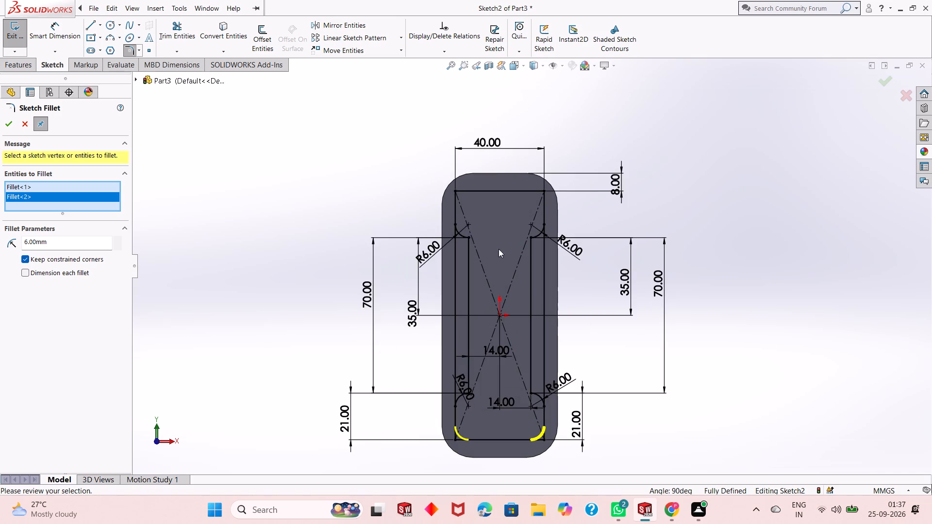
pyautogui.scroll(-7, 515, 196)
pyautogui.click(335, 212)
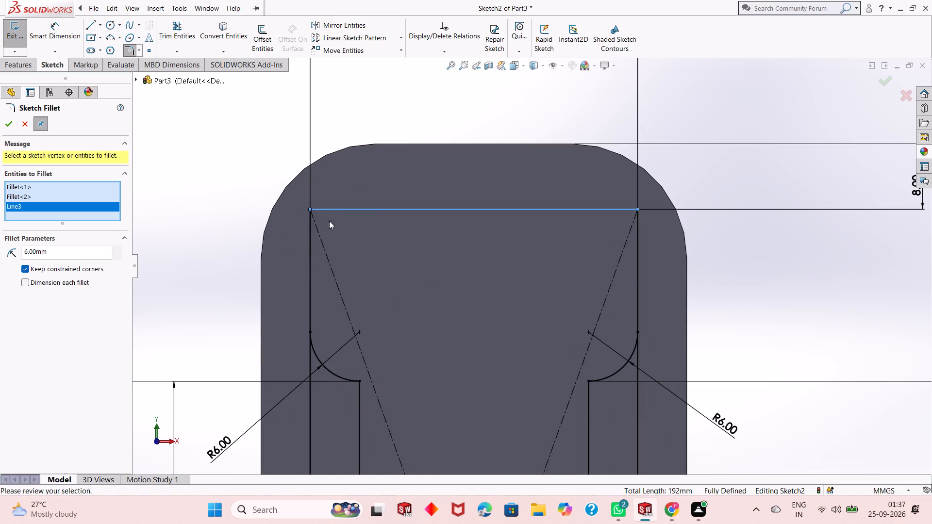
pyautogui.click(311, 268)
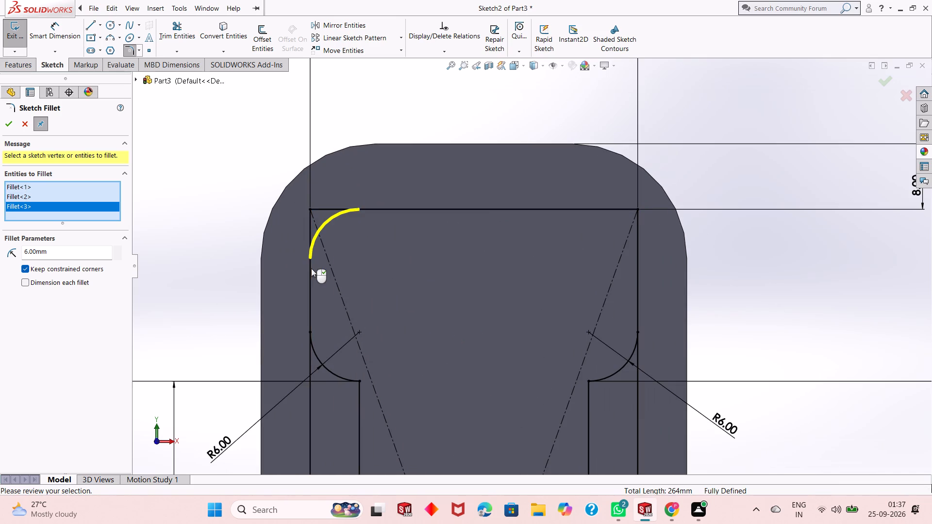
pyautogui.click(599, 209)
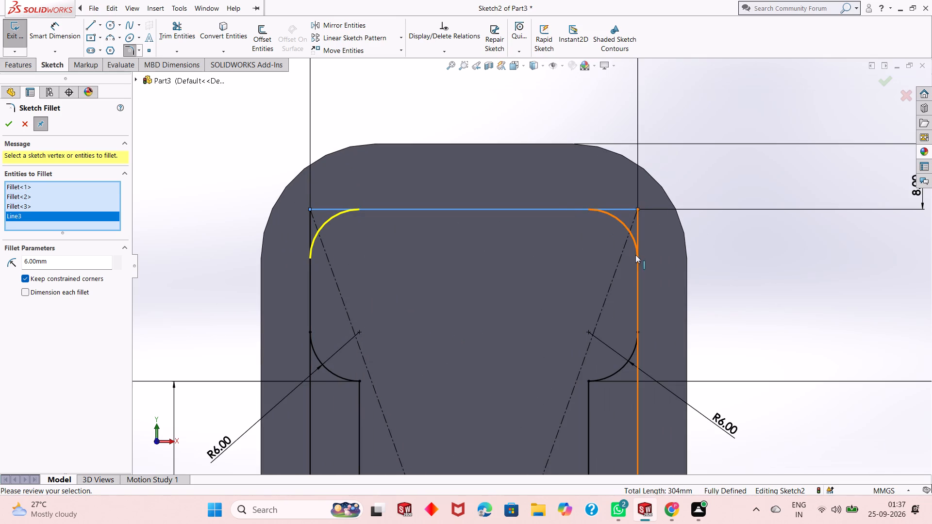
pyautogui.click(637, 259)
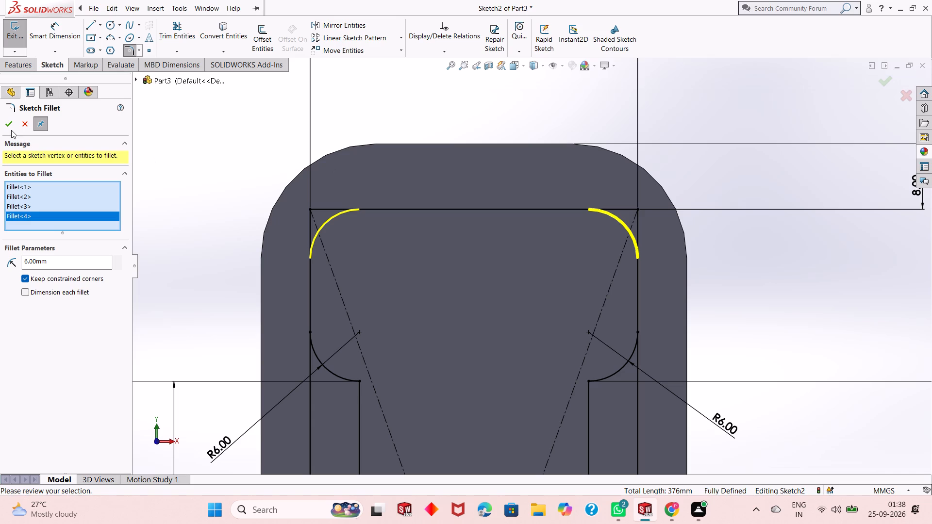
pyautogui.click(11, 127)
# Trim away the middle segments of the inner rectangle's left and right sides between the corner arcs.
pyautogui.scroll(8, 520, 297)
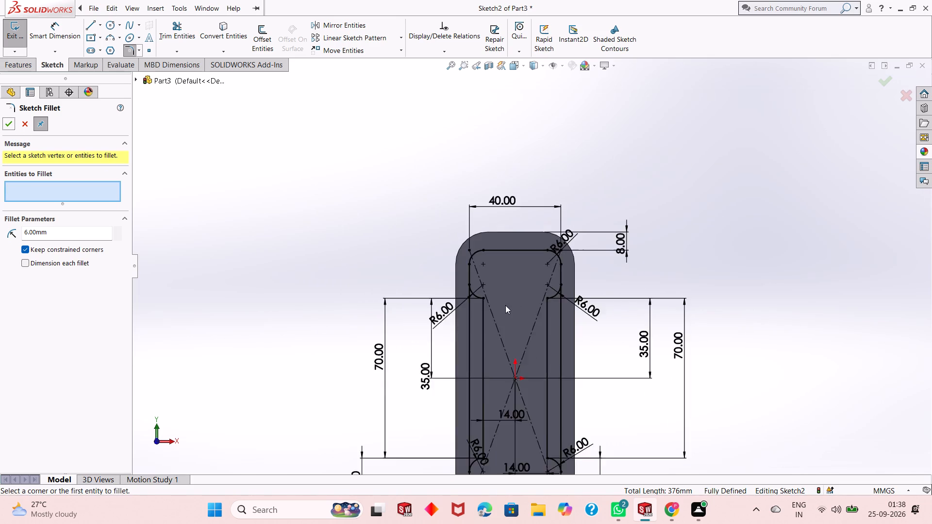
pyautogui.scroll(2, 505, 305)
pyautogui.scroll(-3, 539, 394)
pyautogui.click(177, 33)
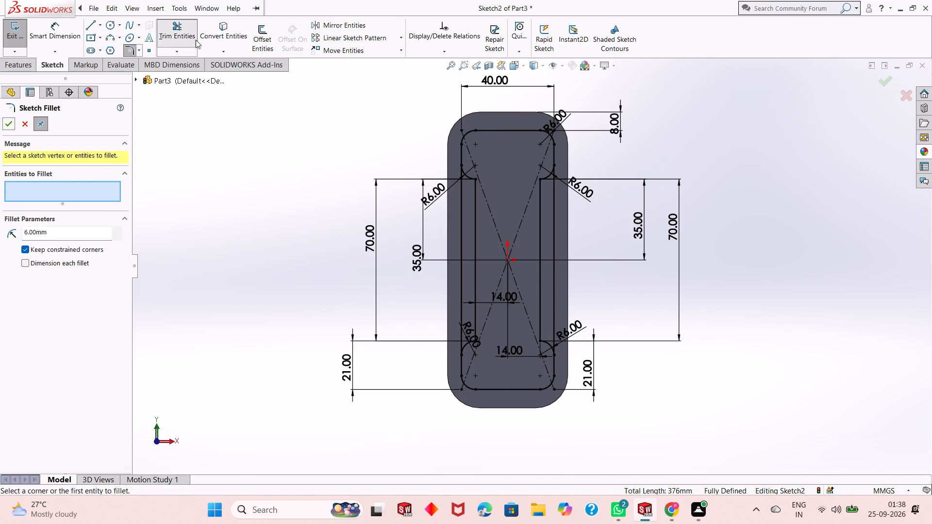
pyautogui.scroll(-4, 595, 222)
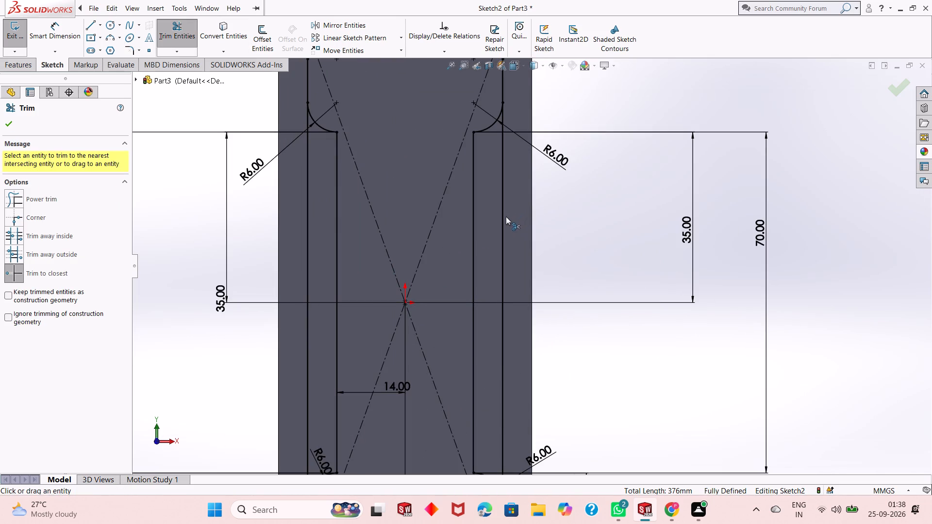
pyautogui.click(504, 220)
pyautogui.scroll(2, 462, 268)
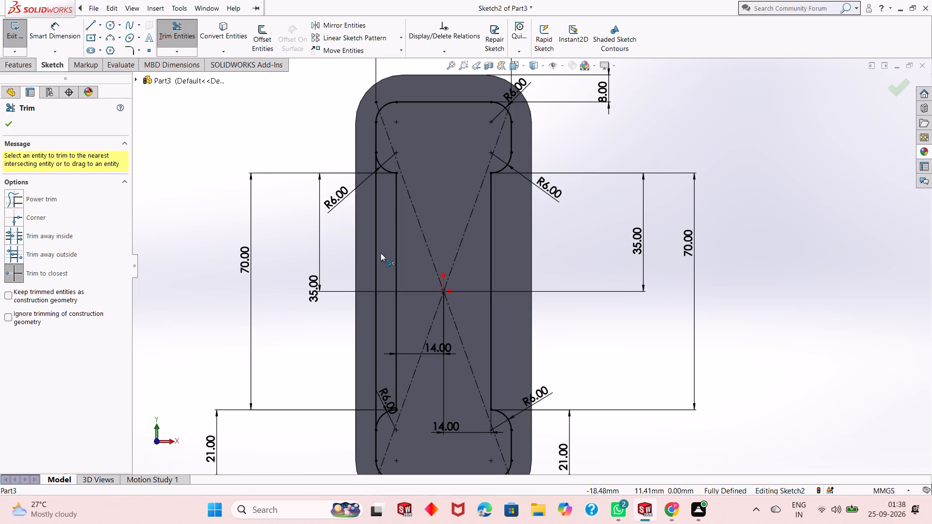
pyautogui.click(377, 256)
pyautogui.scroll(1, 476, 299)
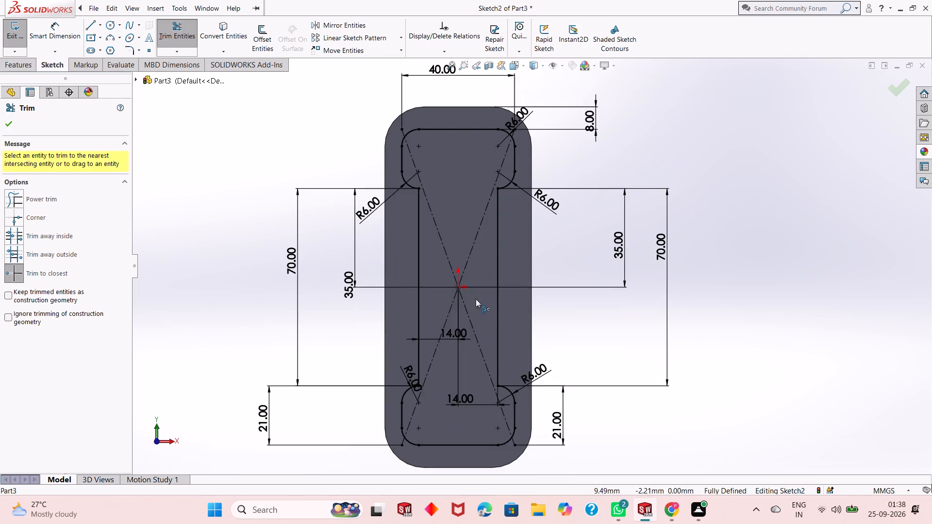
pyautogui.scroll(-3, 481, 408)
pyautogui.scroll(2, 460, 352)
pyautogui.scroll(1, 459, 200)
pyautogui.scroll(-1, 495, 181)
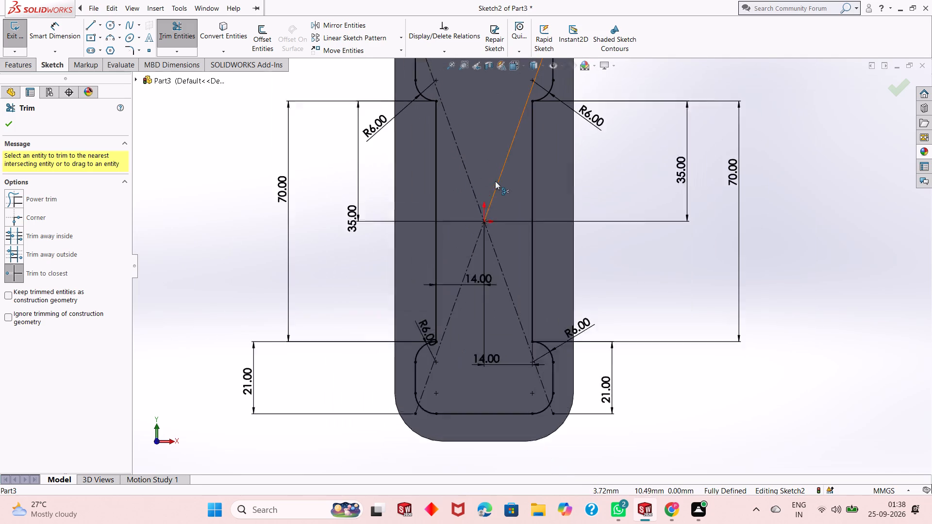
pyautogui.scroll(-1, 495, 181)
pyautogui.scroll(2, 492, 213)
pyautogui.rightClick(749, 152)
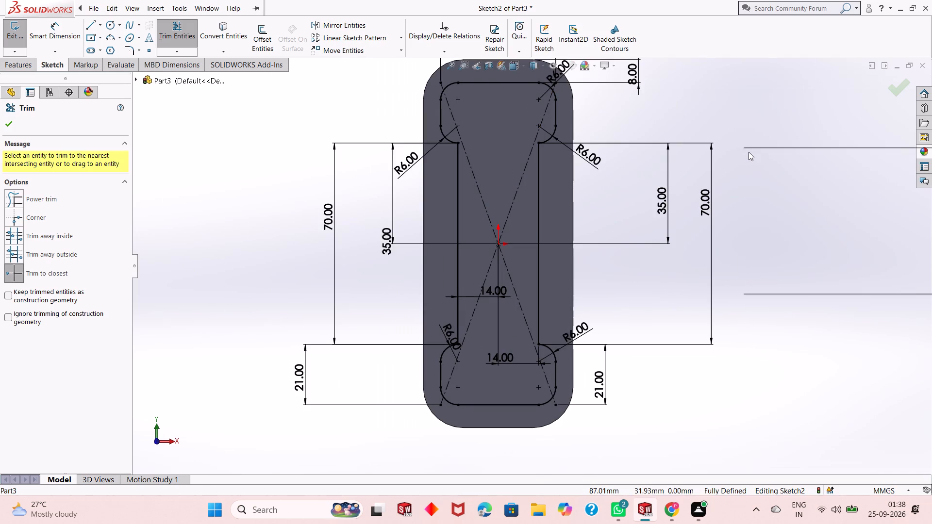
pyautogui.click(759, 186)
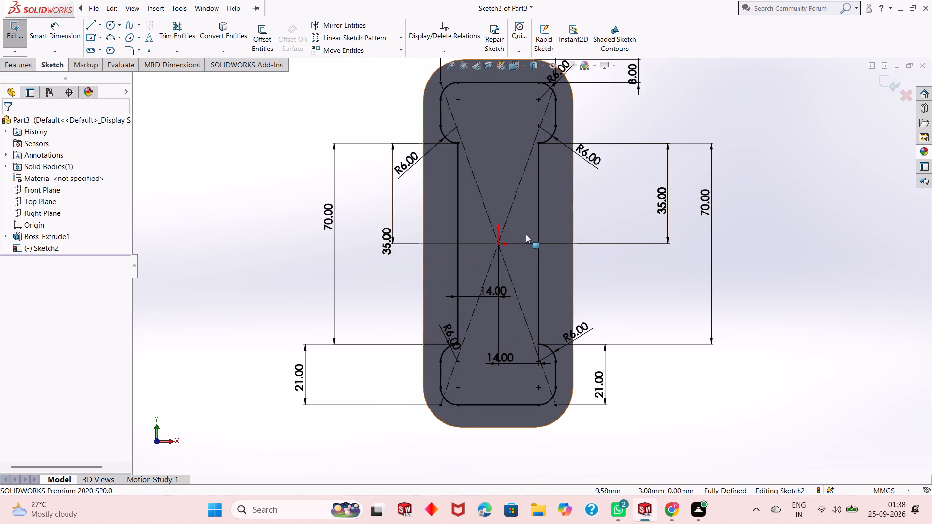
# Examine the inner profile sketch and its dimensions for completeness.
pyautogui.scroll(1, 522, 229)
pyautogui.scroll(-2, 536, 184)
pyautogui.scroll(1, 504, 316)
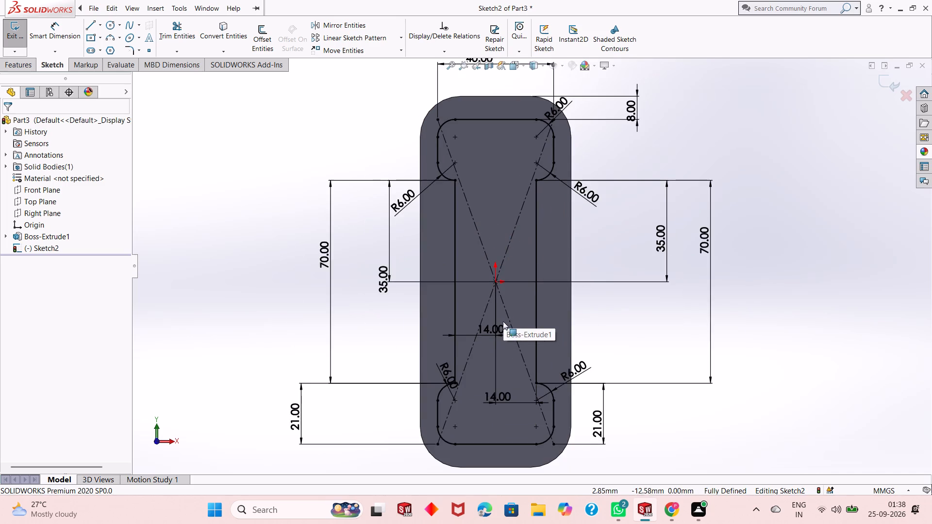
pyautogui.scroll(-1, 502, 324)
pyautogui.scroll(1, 502, 324)
pyautogui.scroll(-1, 513, 373)
pyautogui.scroll(1, 512, 335)
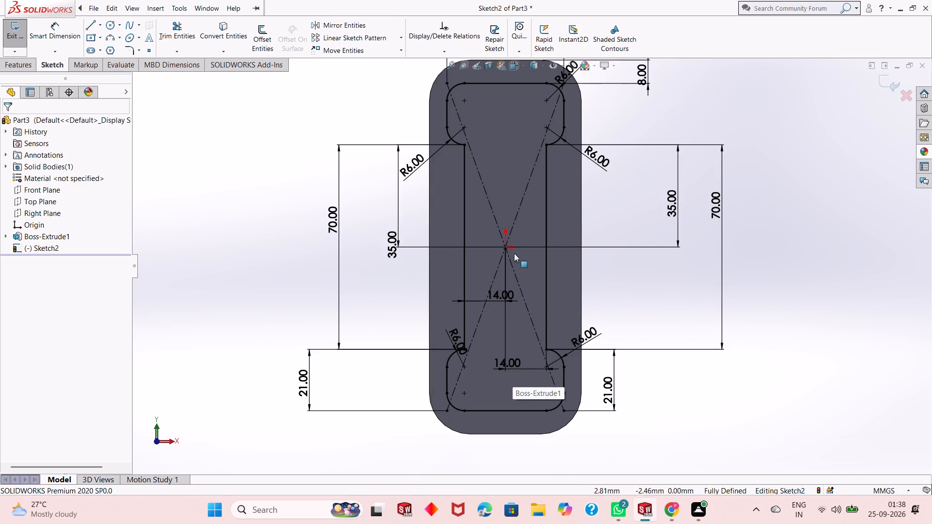
pyautogui.scroll(-1, 514, 253)
pyautogui.scroll(2, 516, 251)
pyautogui.scroll(-1, 523, 236)
pyautogui.scroll(1, 523, 236)
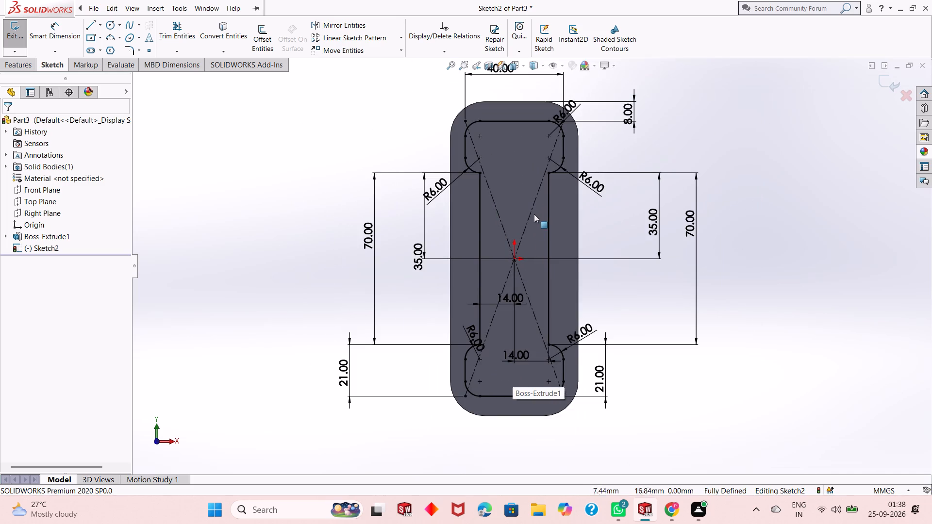
pyautogui.scroll(-1, 536, 210)
pyautogui.scroll(-1, 527, 268)
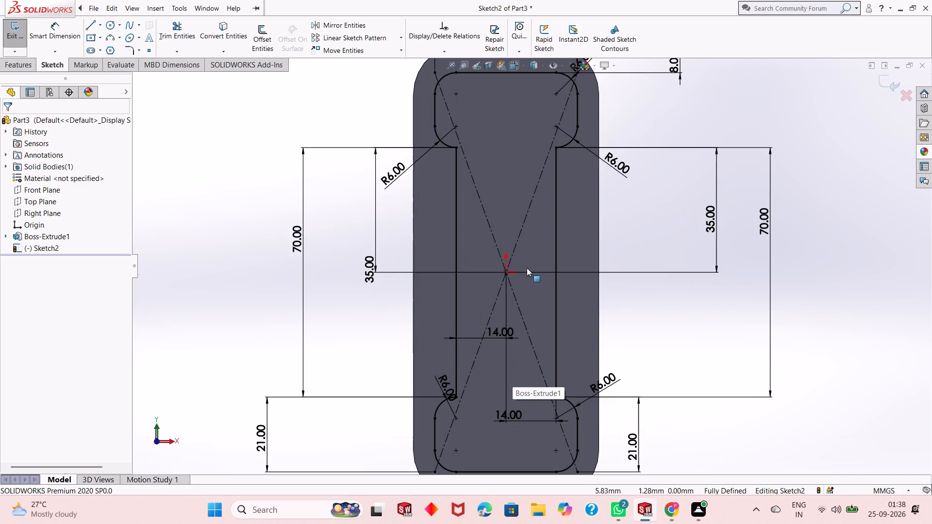
pyautogui.scroll(1, 527, 268)
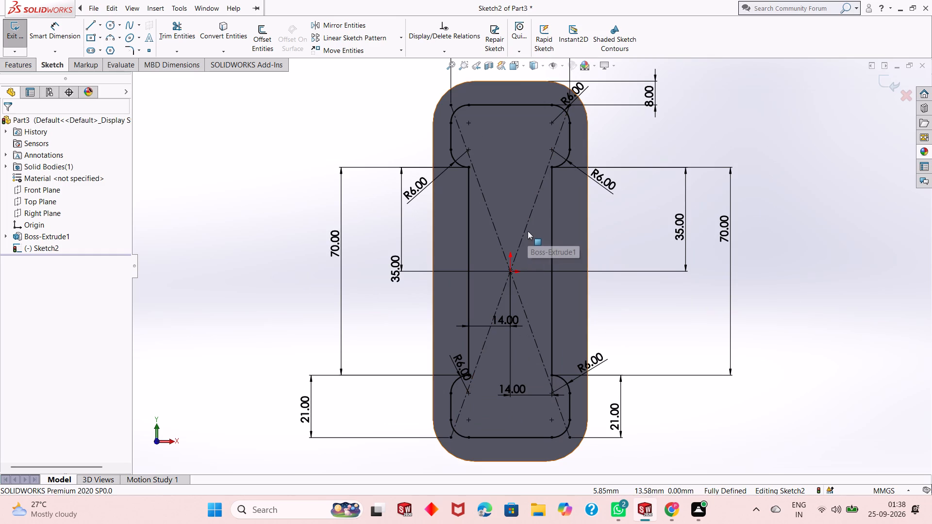
pyautogui.scroll(1, 530, 199)
pyautogui.scroll(-1, 532, 237)
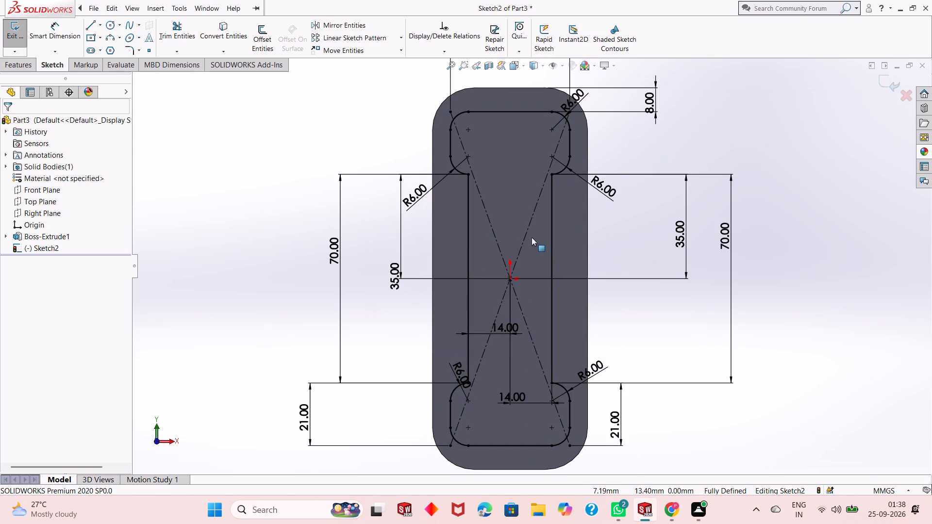
pyautogui.scroll(-1, 520, 279)
pyautogui.scroll(1, 520, 280)
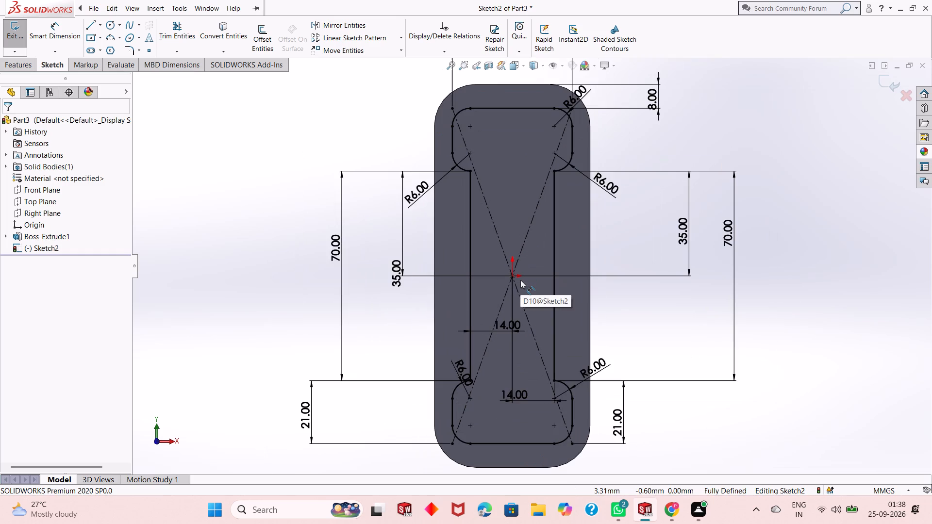
# Cut the inner profile into the block with a blind Extruded Cut 40 mm deep.
pyautogui.moveTo(617, 271); pyautogui.dragTo(603, 278, button='middle')
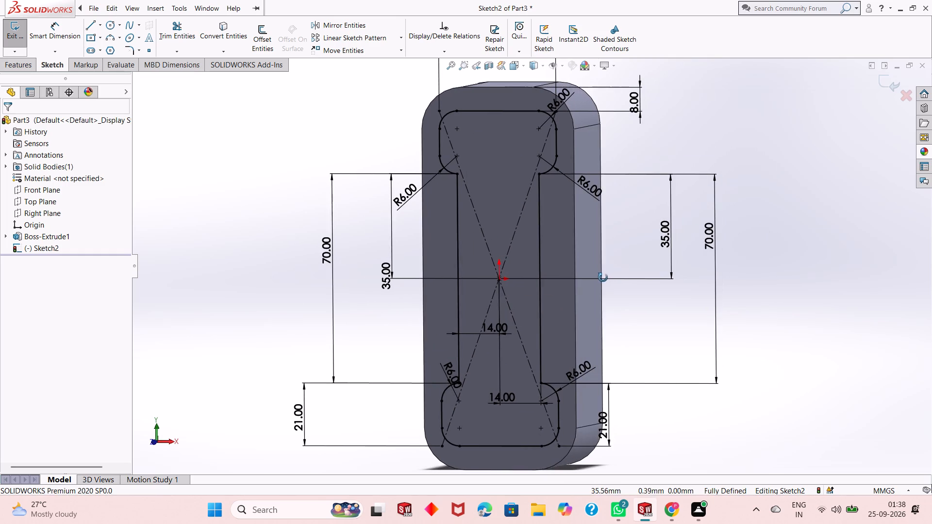
pyautogui.moveTo(603, 278); pyautogui.dragTo(596, 287, button='middle')
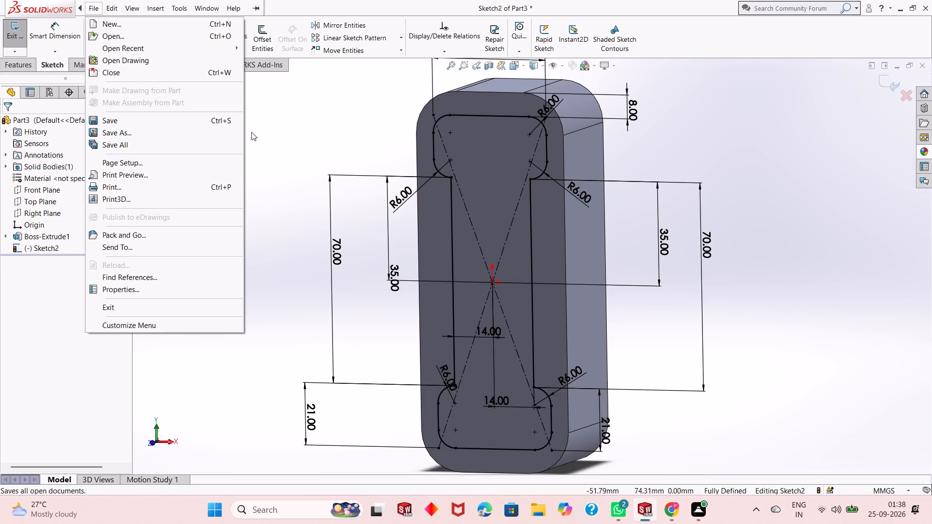
pyautogui.click(288, 110)
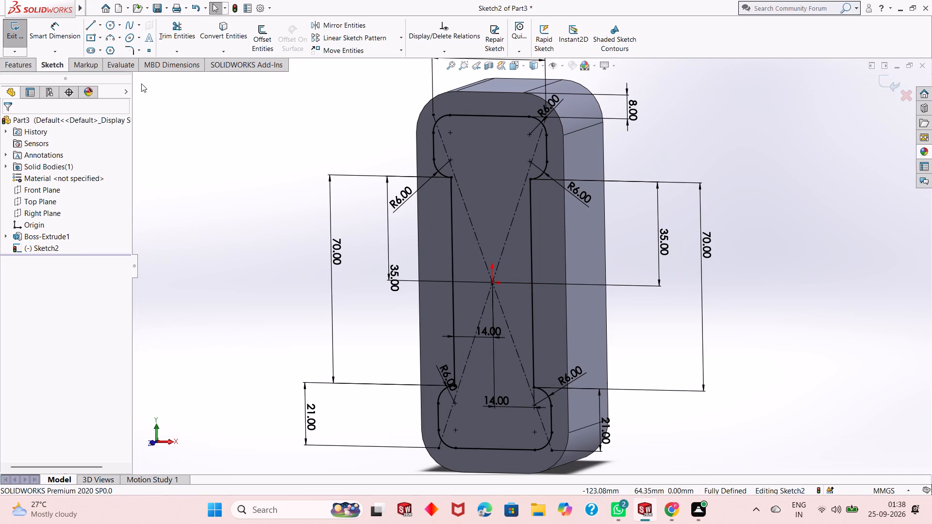
pyautogui.click(16, 68)
pyautogui.click(160, 32)
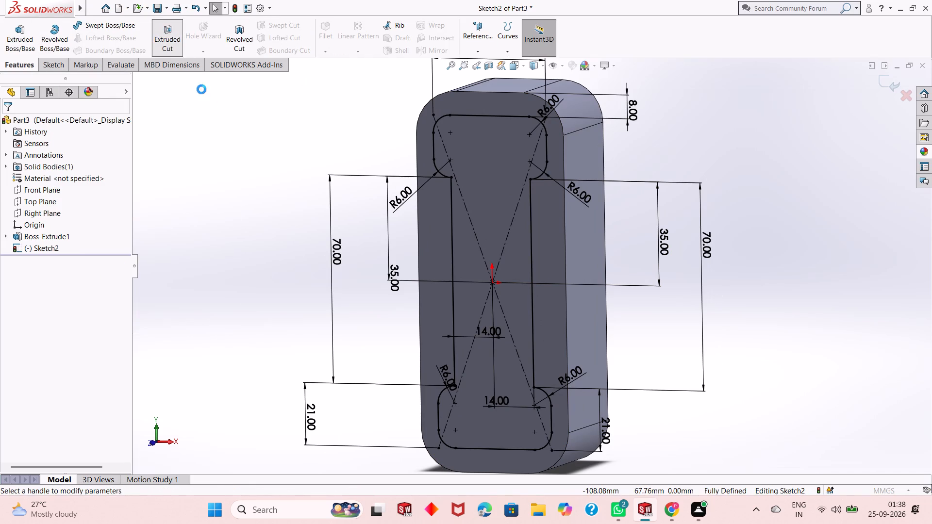
pyautogui.moveTo(254, 193); pyautogui.dragTo(229, 224, button='middle')
pyautogui.click(67, 237)
pyautogui.click(67, 237)
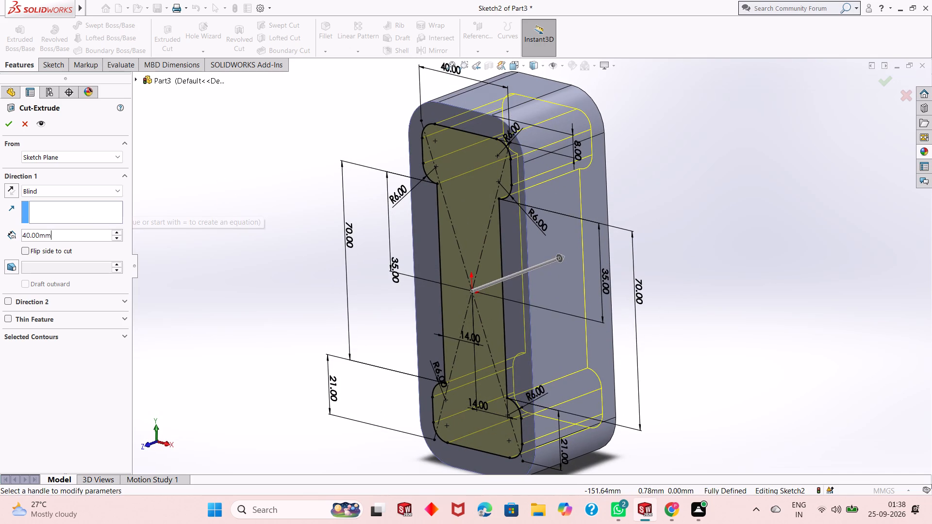
pyautogui.click(67, 237)
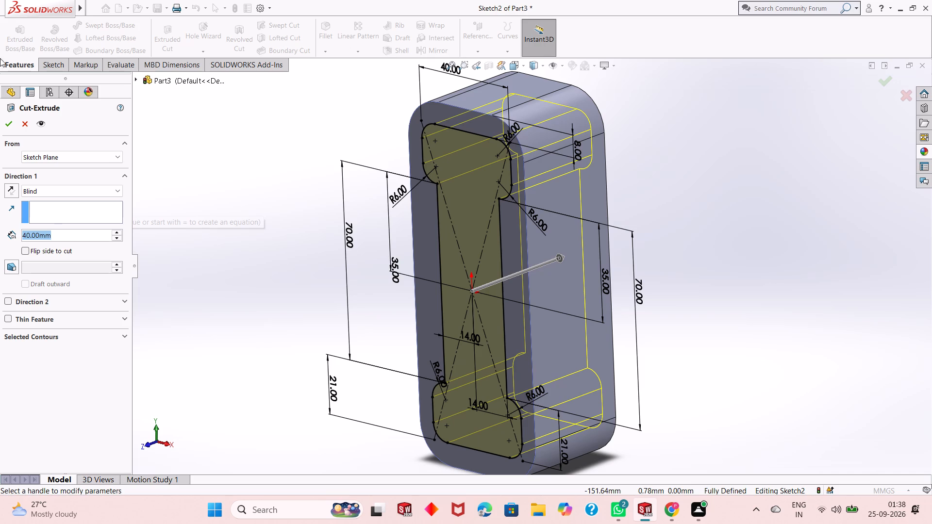
pyautogui.click(12, 125)
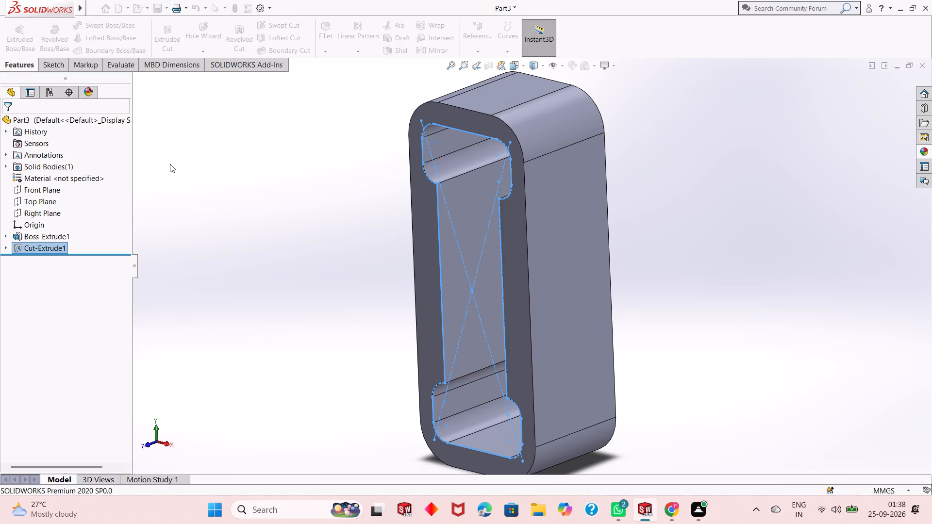
pyautogui.click(281, 231)
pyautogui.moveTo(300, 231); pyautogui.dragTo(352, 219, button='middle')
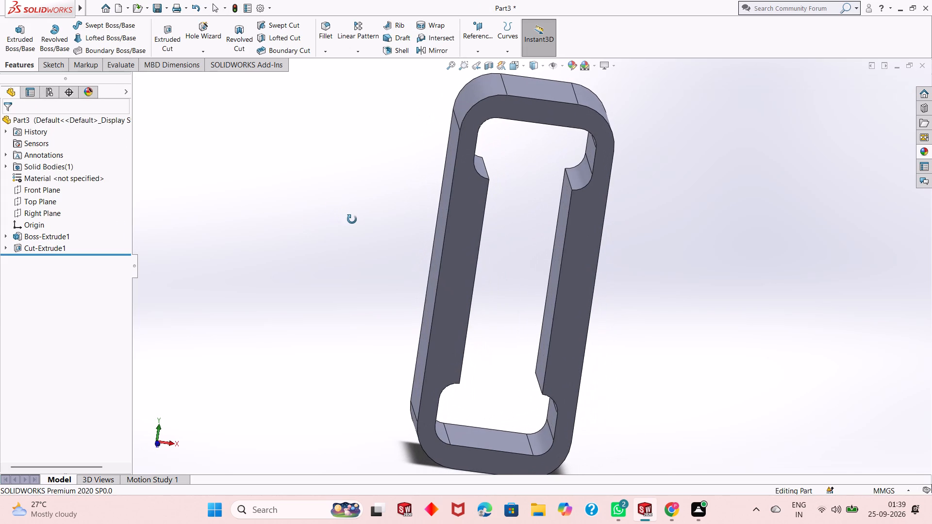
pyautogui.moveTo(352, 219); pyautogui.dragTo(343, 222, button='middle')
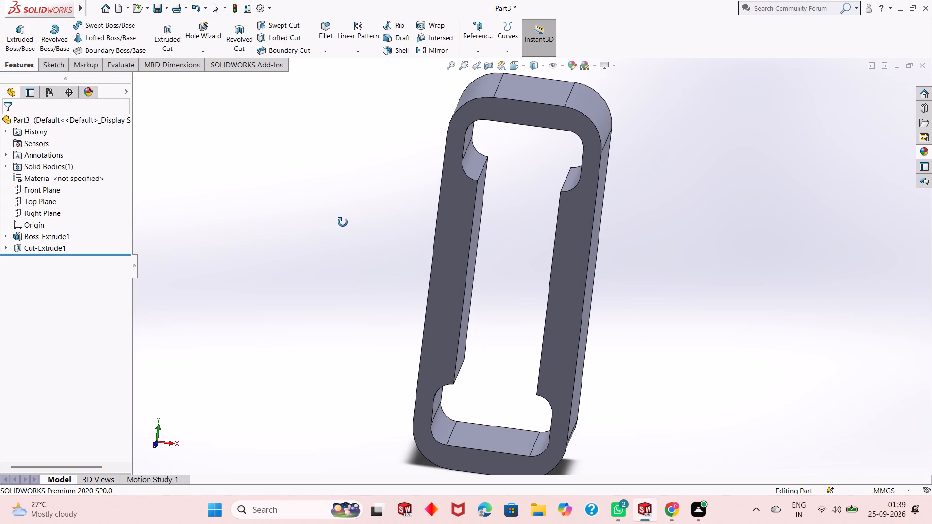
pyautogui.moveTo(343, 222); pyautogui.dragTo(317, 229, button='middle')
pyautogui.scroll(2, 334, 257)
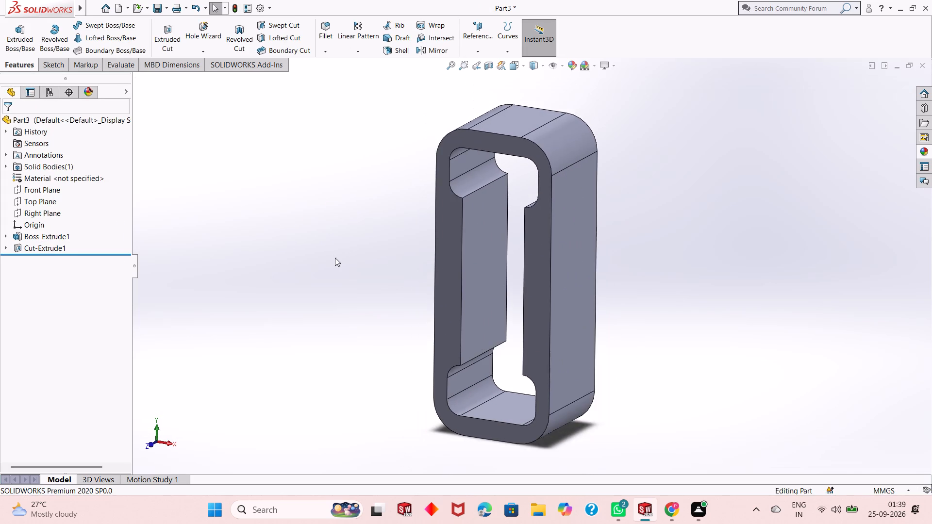
# Examine the cut block and its inner profile from several angles.
pyautogui.scroll(1, 335, 258)
pyautogui.scroll(-4, 636, 298)
pyautogui.scroll(1, 529, 205)
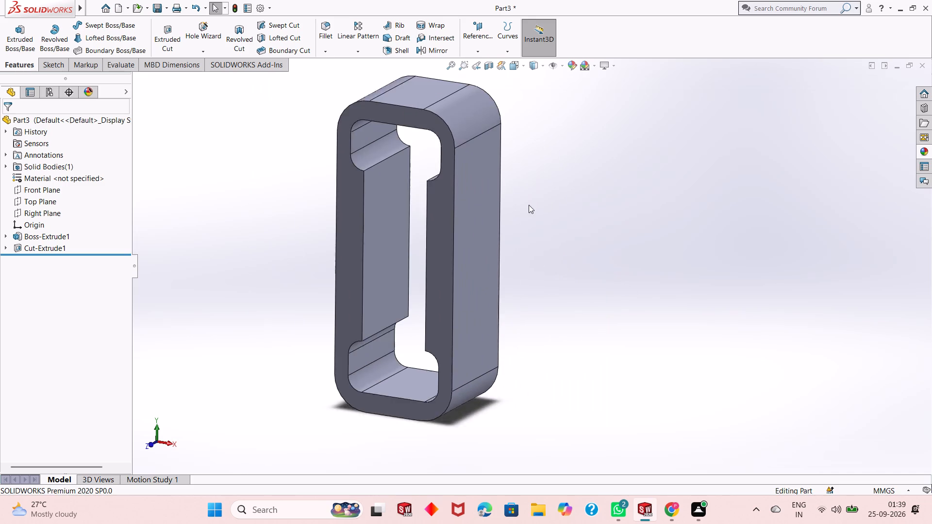
pyautogui.scroll(2, 529, 205)
pyautogui.scroll(-2, 410, 138)
pyautogui.scroll(2, 428, 258)
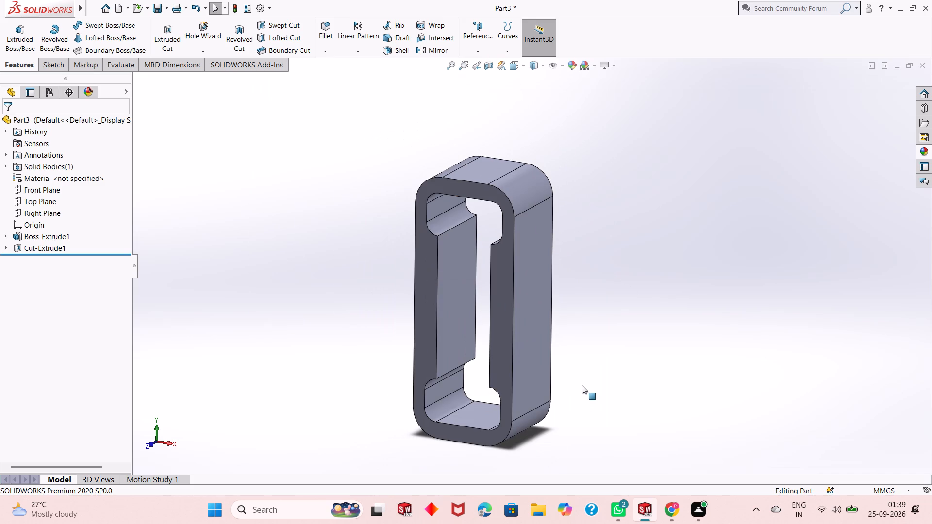
pyautogui.scroll(-1, 583, 386)
pyautogui.moveTo(547, 316); pyautogui.dragTo(522, 275, button='middle')
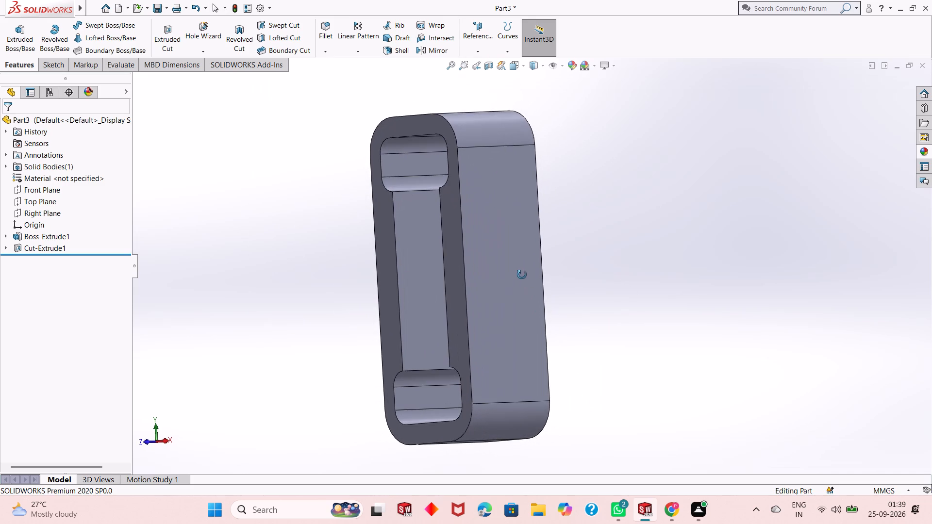
pyautogui.moveTo(522, 275); pyautogui.dragTo(607, 260, button='middle')
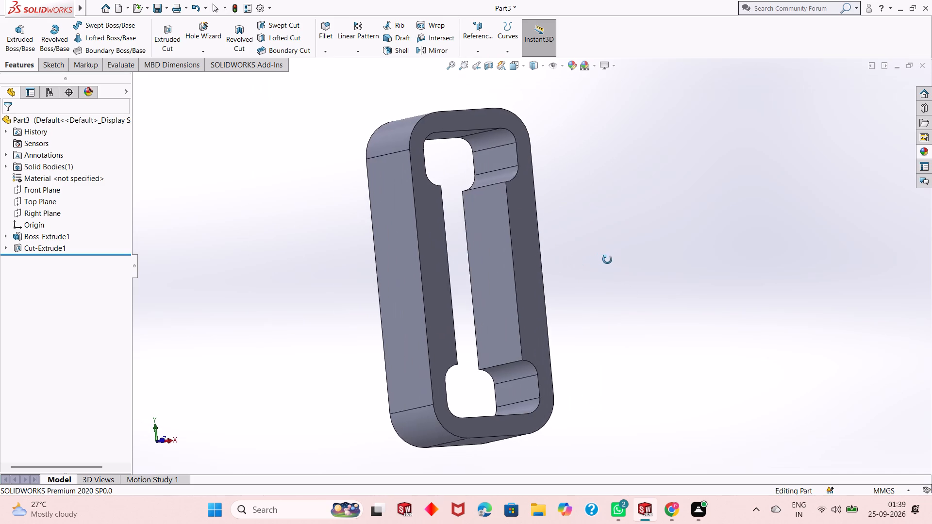
pyautogui.moveTo(607, 260); pyautogui.dragTo(547, 299, button='middle')
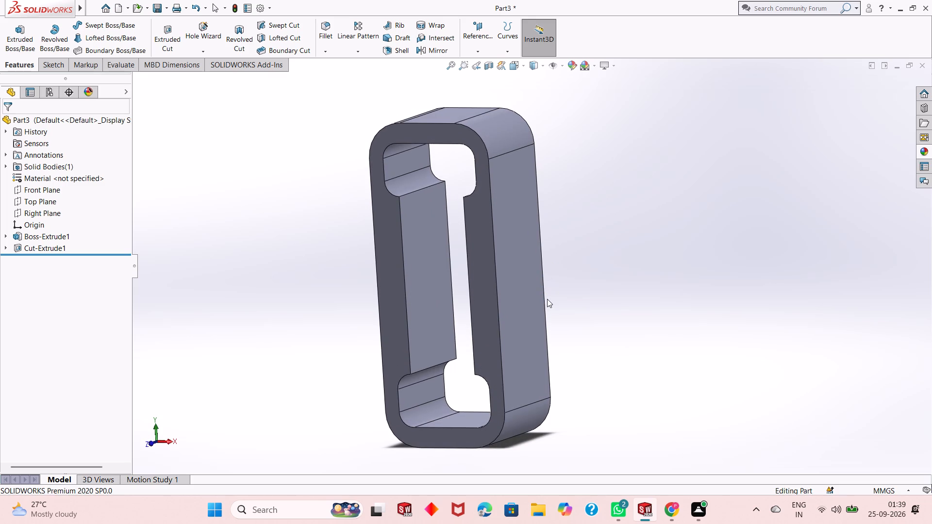
# On the block's flat outer side face, sketch a corner rectangle spanning the 40 mm depth, its upper edge about 26 mm above the origin.
pyautogui.click(505, 243)
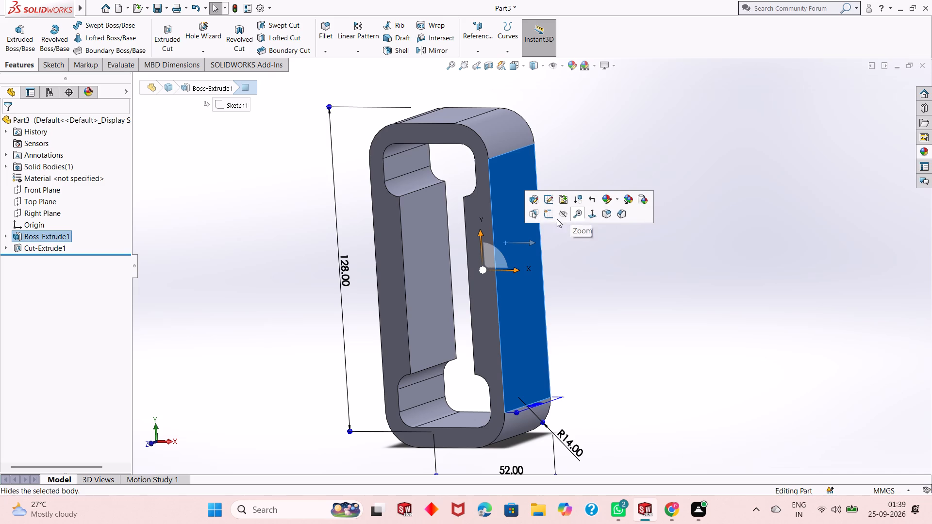
pyautogui.click(545, 219)
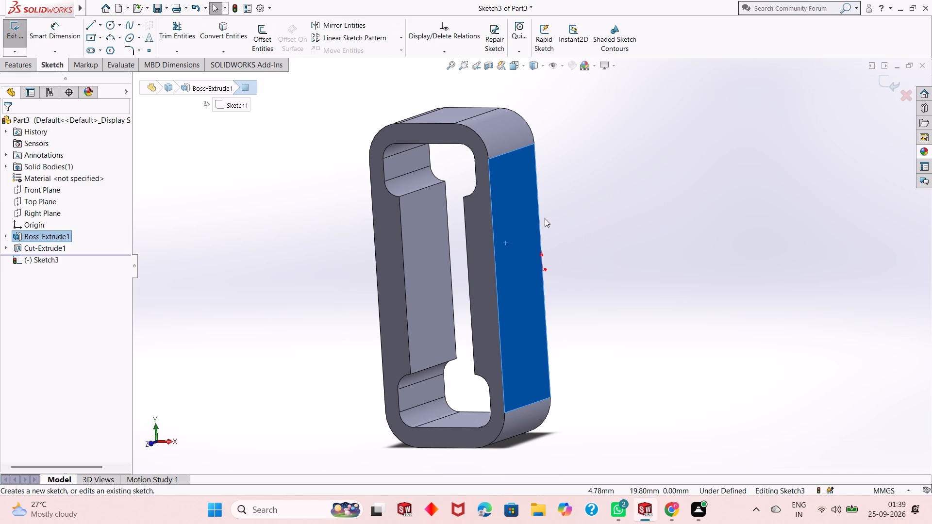
pyautogui.hotkey('ctrl', '8')
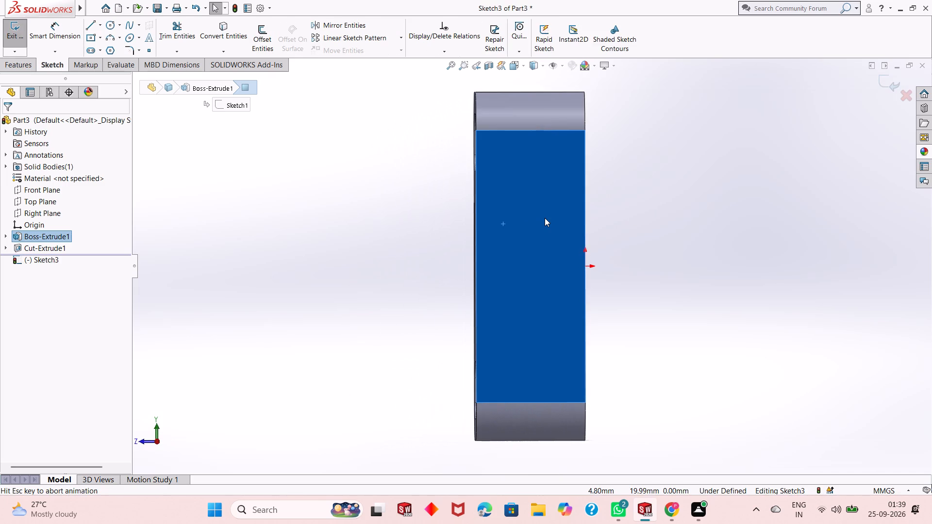
pyautogui.click(670, 263)
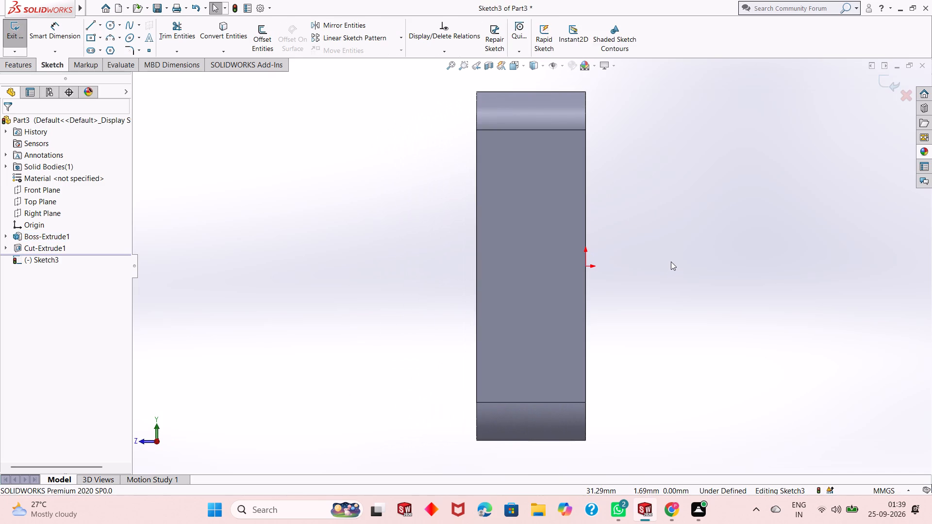
pyautogui.click(103, 36)
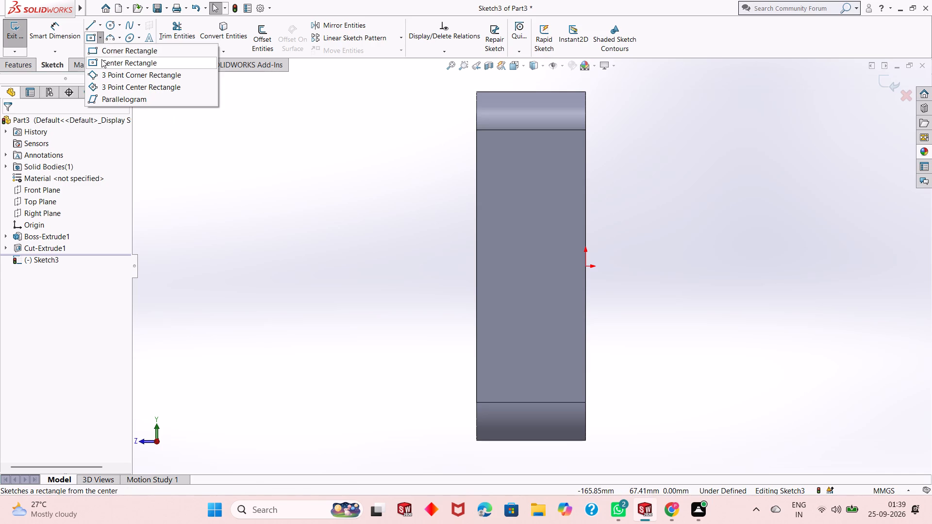
pyautogui.click(109, 50)
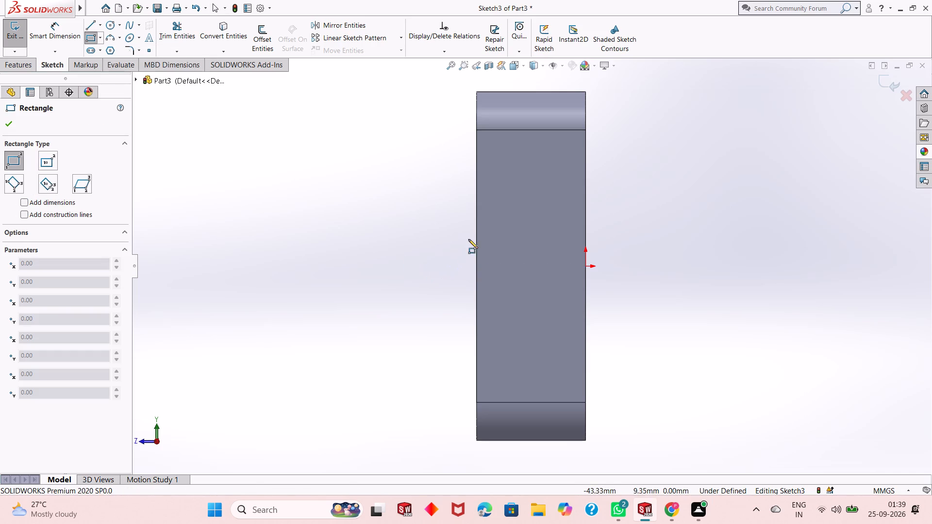
pyautogui.click(474, 196)
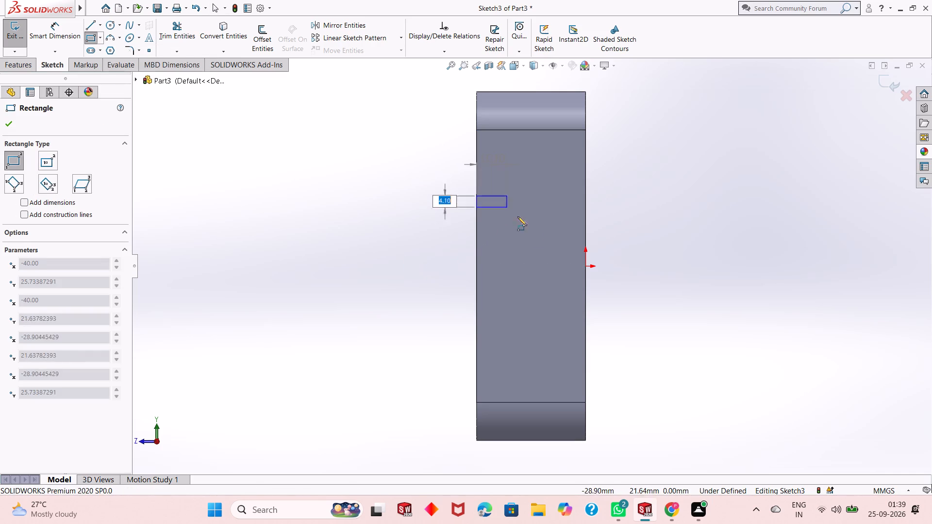
pyautogui.click(588, 304)
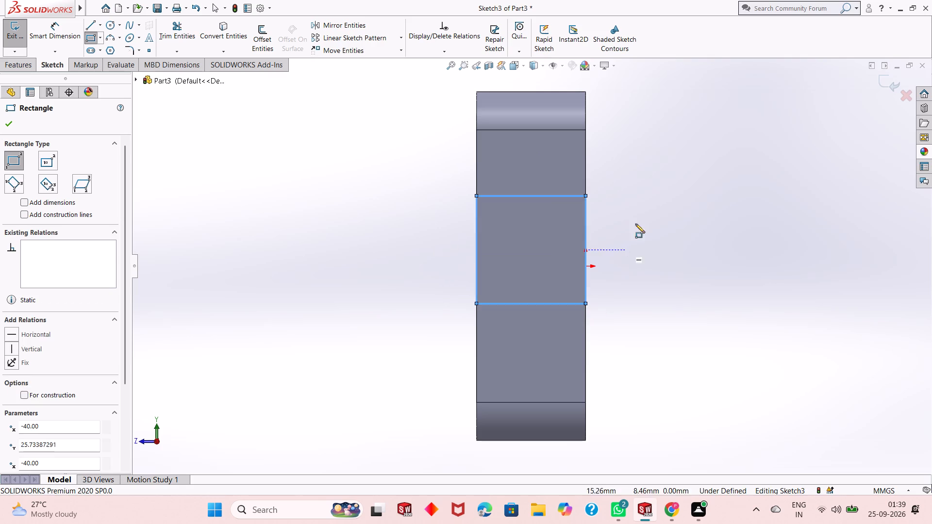
pyautogui.rightClick(644, 208)
pyautogui.click(665, 216)
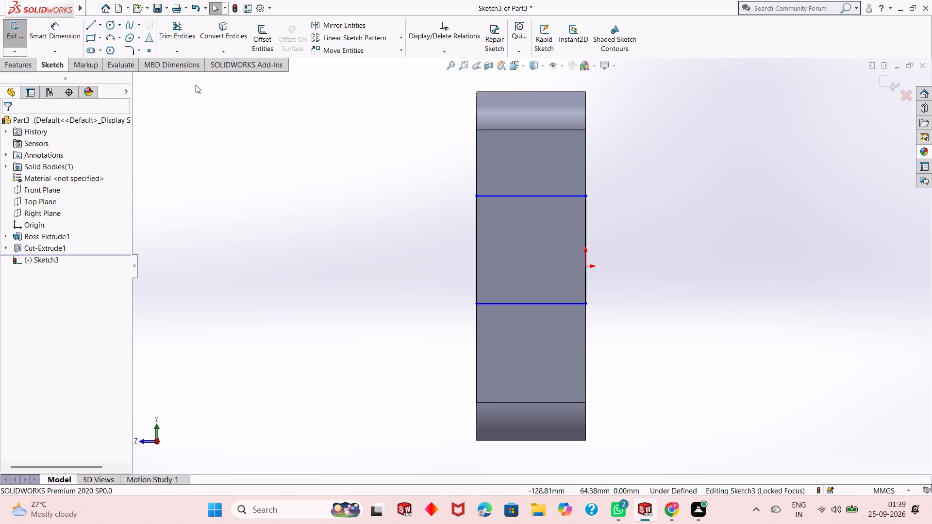
# Dimension the vertical distance from the rectangle's upper edge to the origin.
pyautogui.click(50, 34)
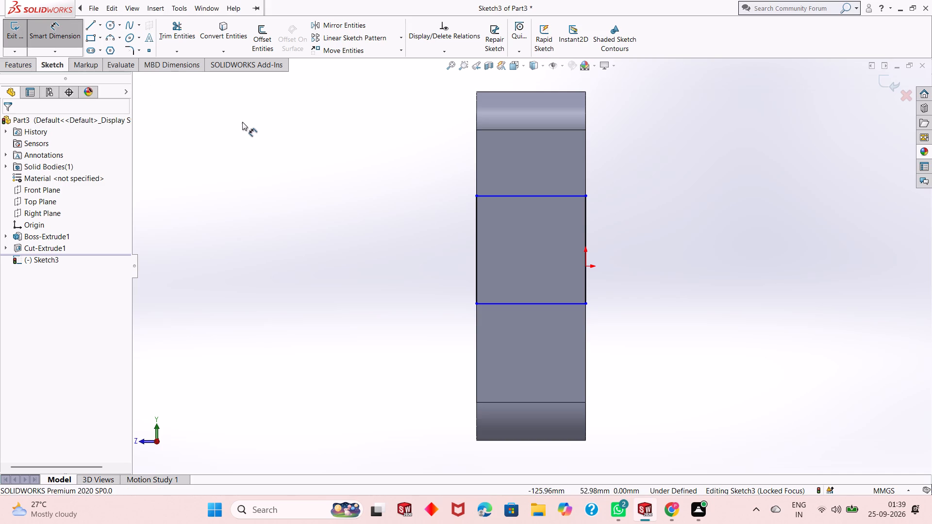
pyautogui.click(557, 196)
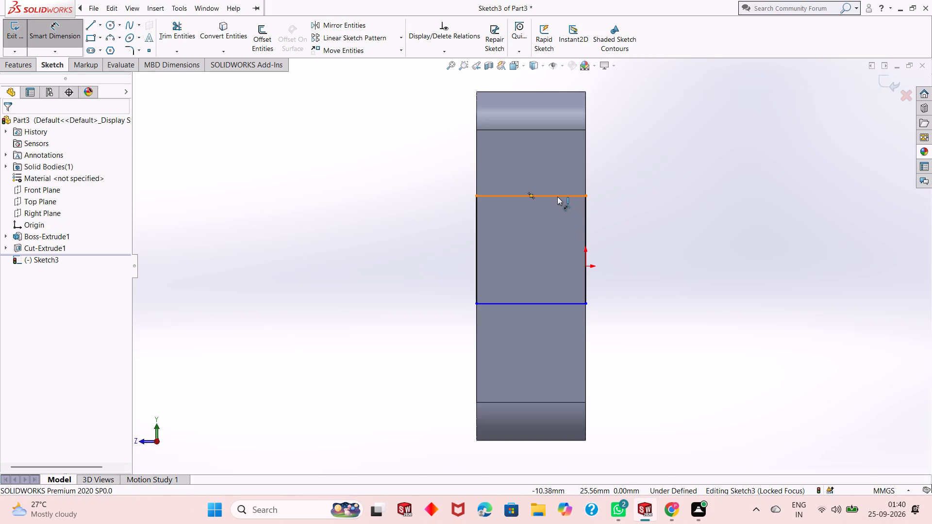
pyautogui.click(585, 267)
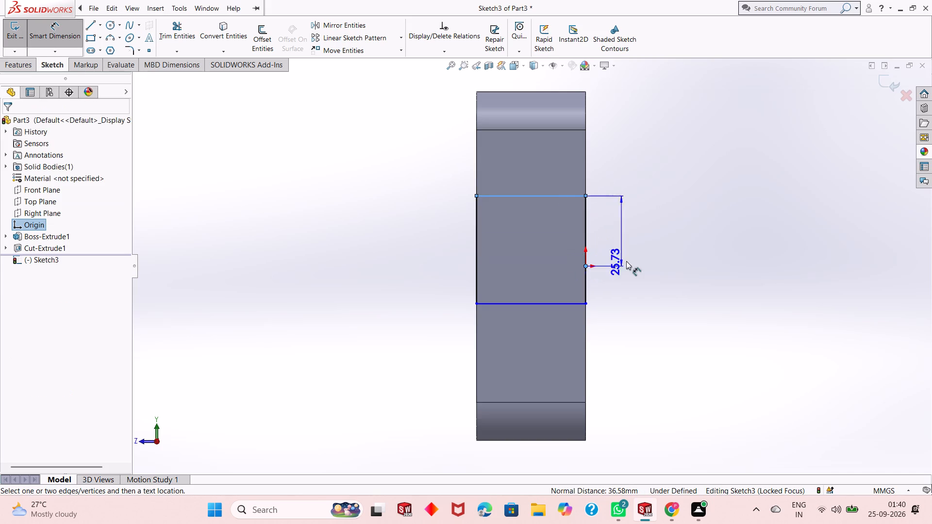
pyautogui.click(666, 261)
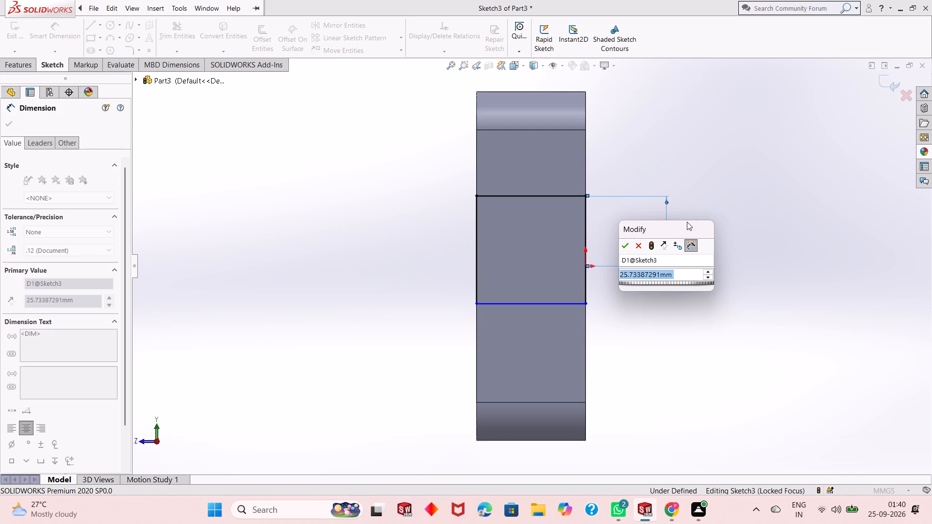
pyautogui.click(636, 247)
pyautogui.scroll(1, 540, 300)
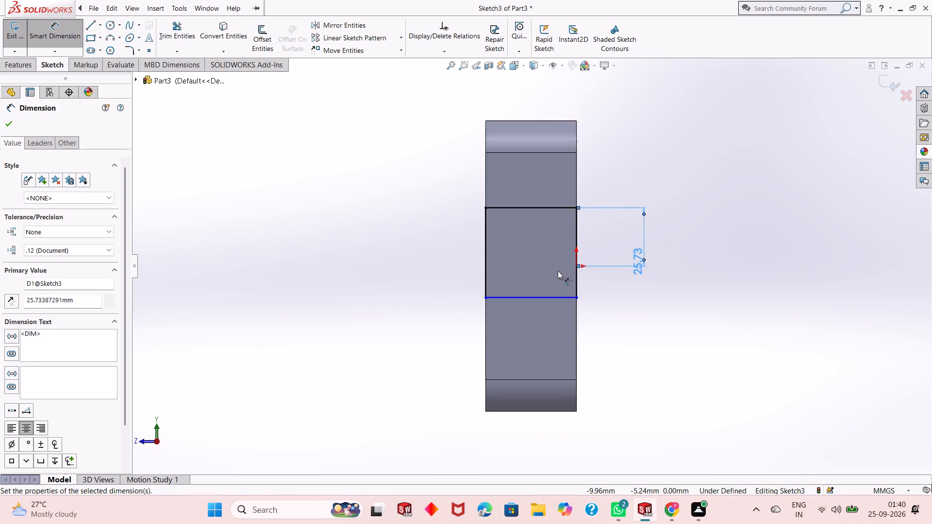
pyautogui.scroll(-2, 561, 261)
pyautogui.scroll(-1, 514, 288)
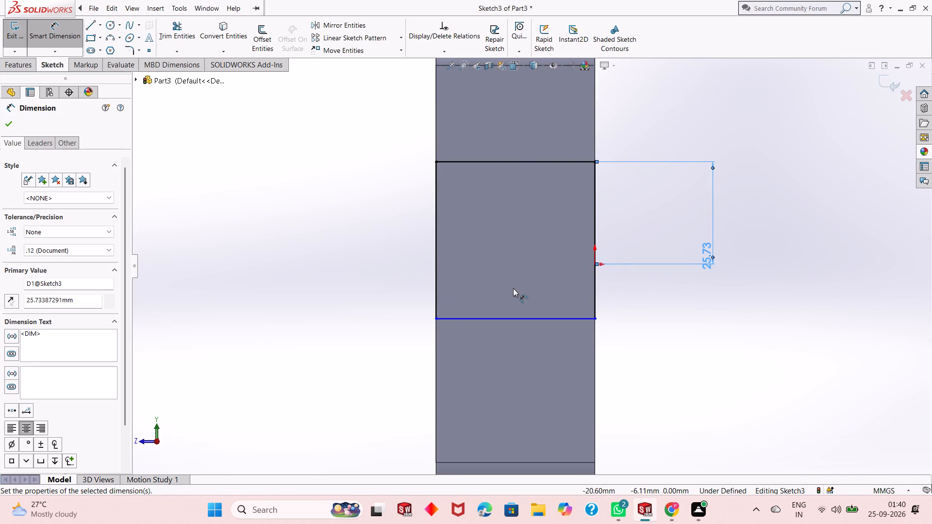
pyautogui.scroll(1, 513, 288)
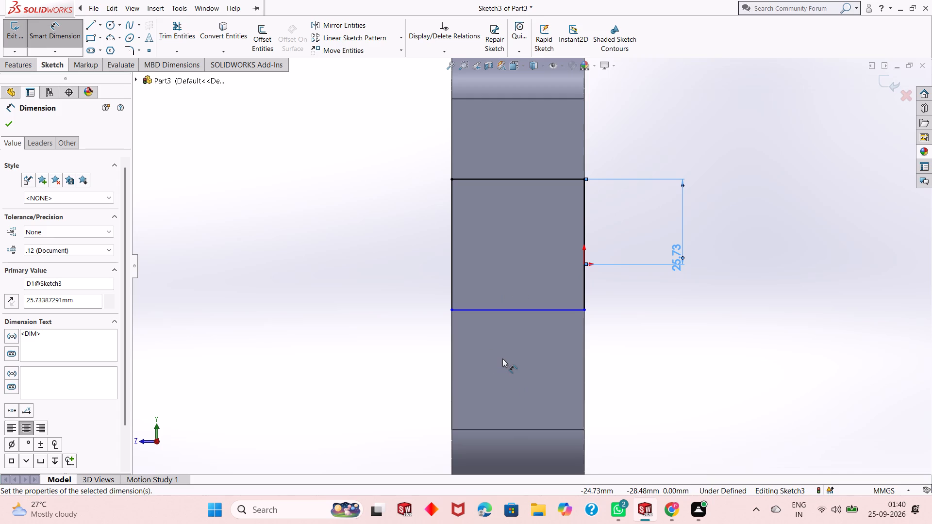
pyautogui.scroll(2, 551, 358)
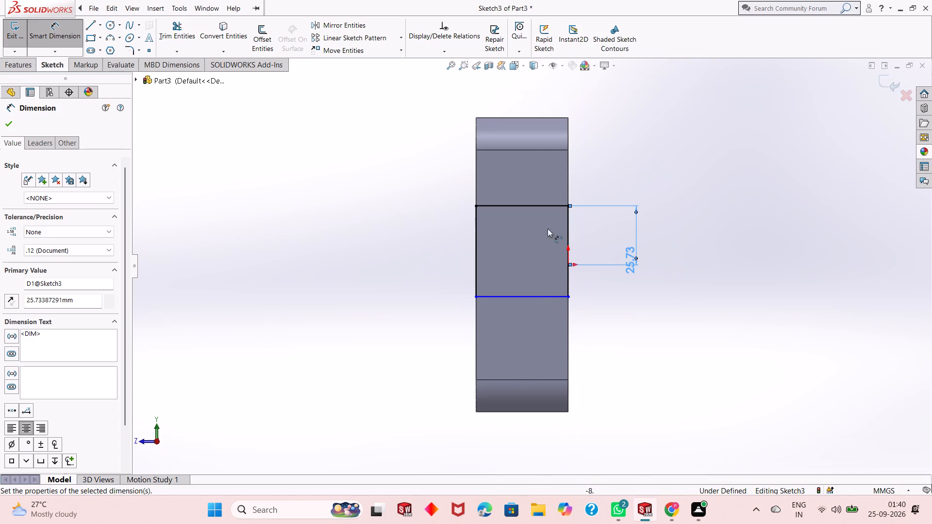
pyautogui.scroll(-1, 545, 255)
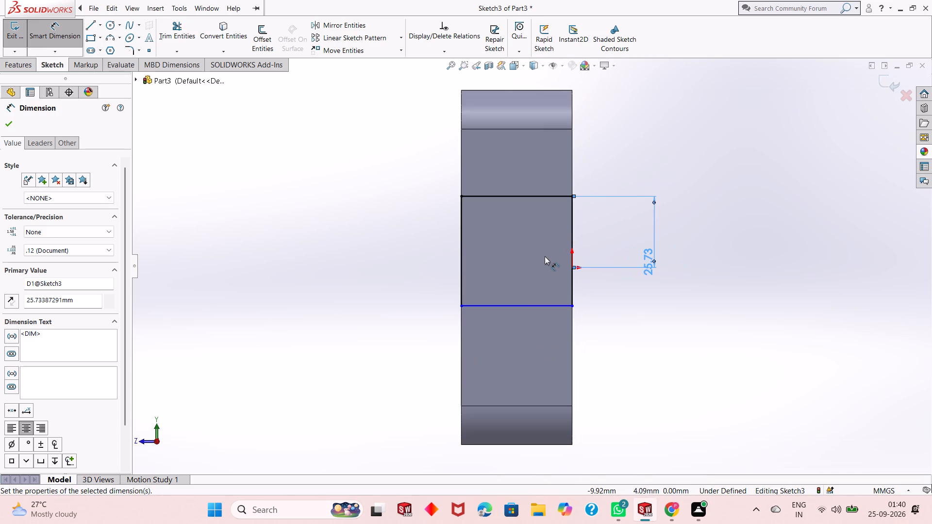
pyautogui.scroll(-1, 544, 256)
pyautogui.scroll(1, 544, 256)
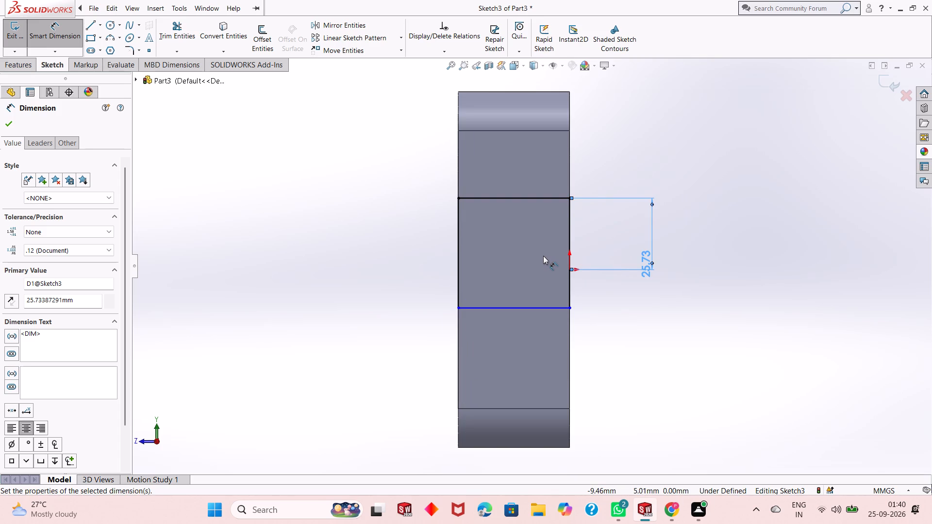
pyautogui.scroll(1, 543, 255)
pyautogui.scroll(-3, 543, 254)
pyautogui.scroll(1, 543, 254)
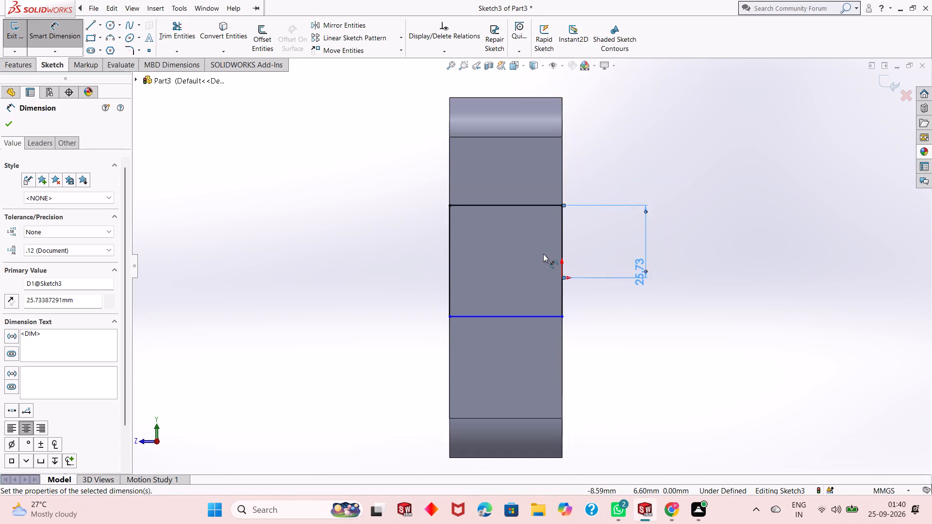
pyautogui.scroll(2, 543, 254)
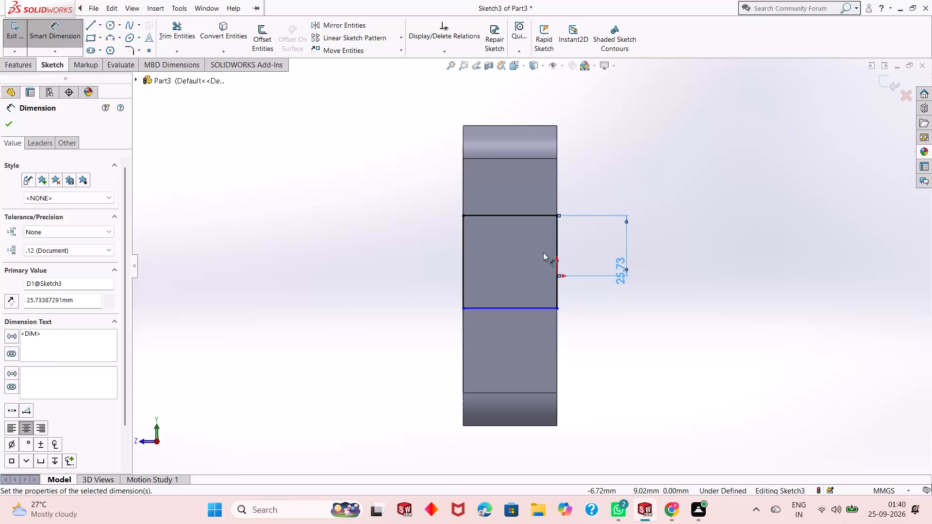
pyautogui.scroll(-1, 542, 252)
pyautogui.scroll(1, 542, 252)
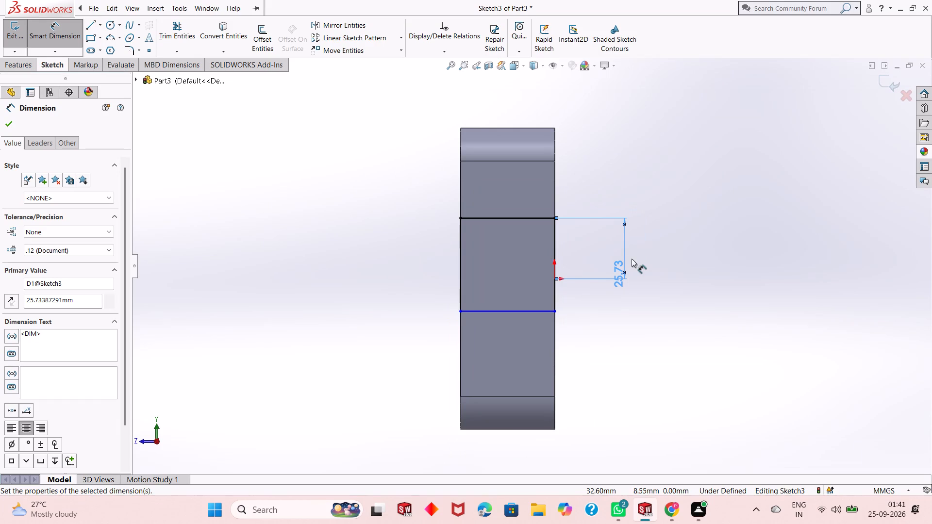
# Set the distance between the rectangle's upper edge and the origin to 20 mm.
pyautogui.doubleClick(622, 282)
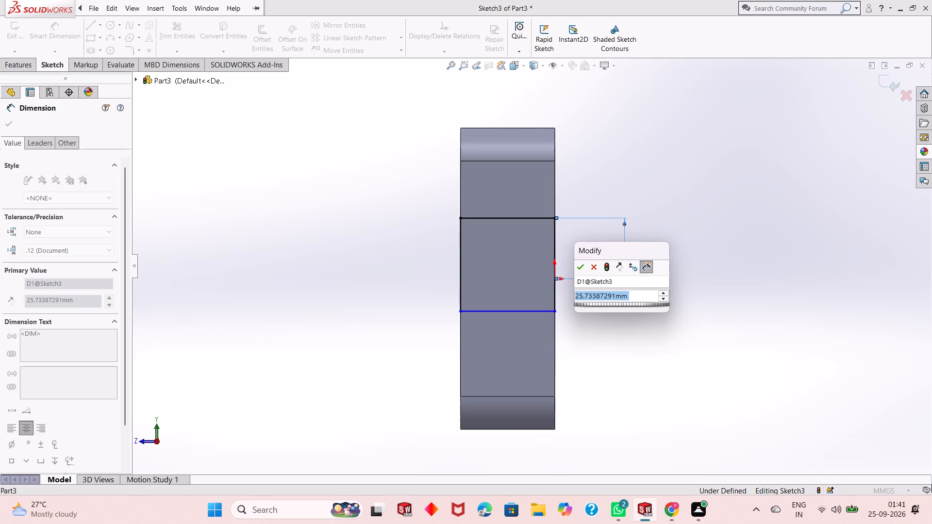
pyautogui.write('20')
pyautogui.press('Return')
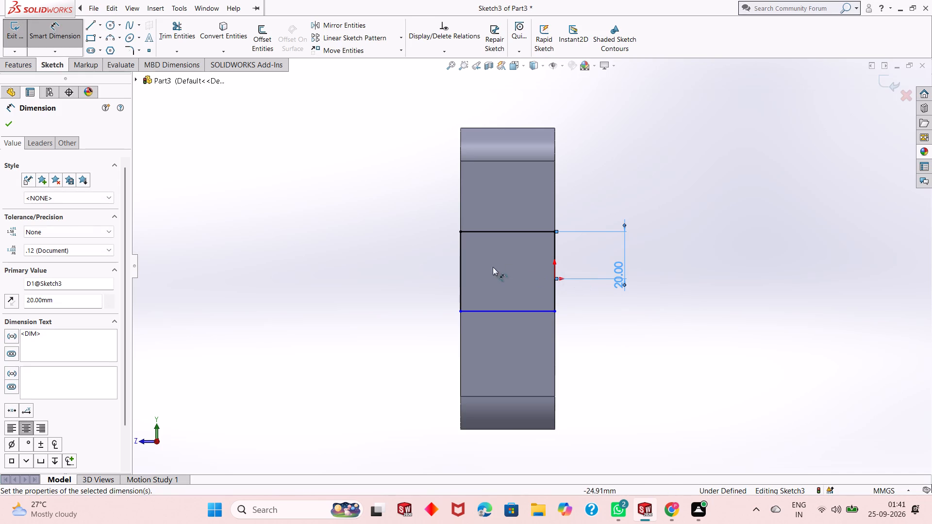
# Dimension the rectangle's vertical side to a height of 40 mm.
pyautogui.click(463, 282)
pyautogui.click(366, 282)
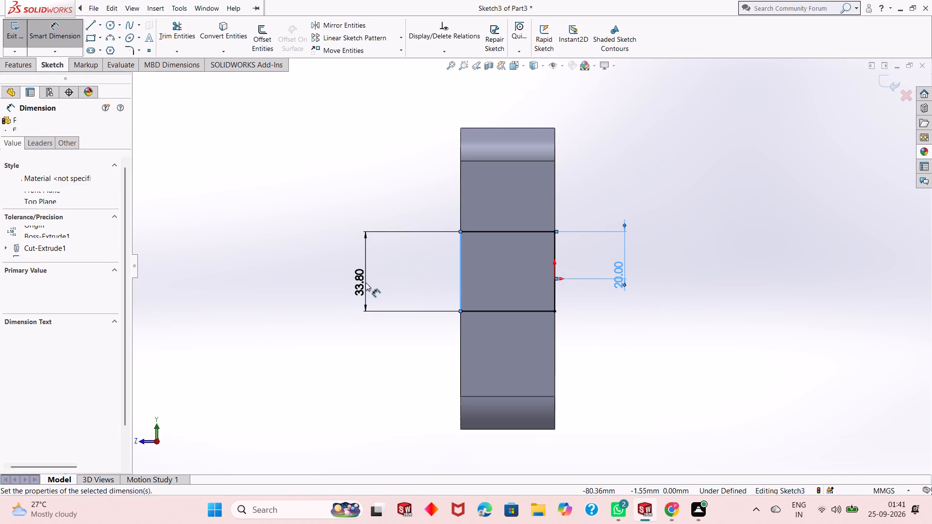
pyautogui.write('40')
pyautogui.press('Return')
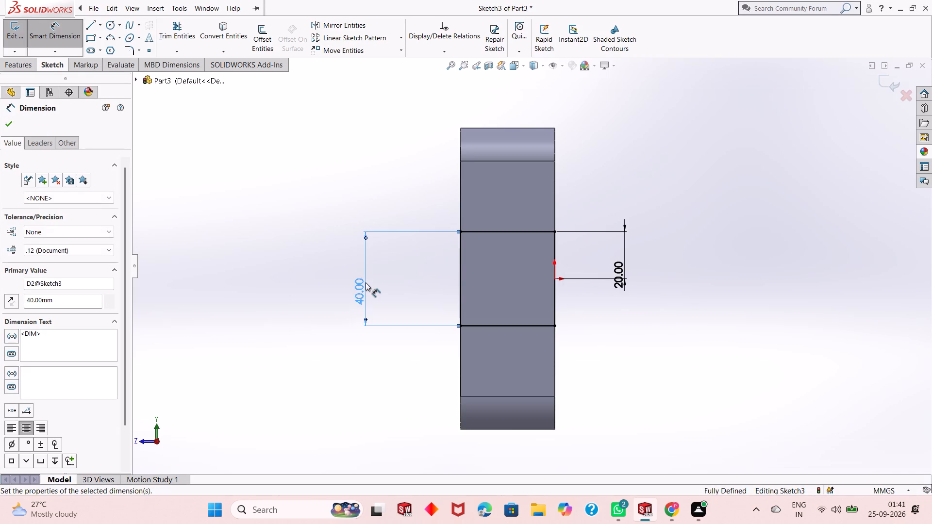
pyautogui.rightClick(312, 156)
pyautogui.click(330, 182)
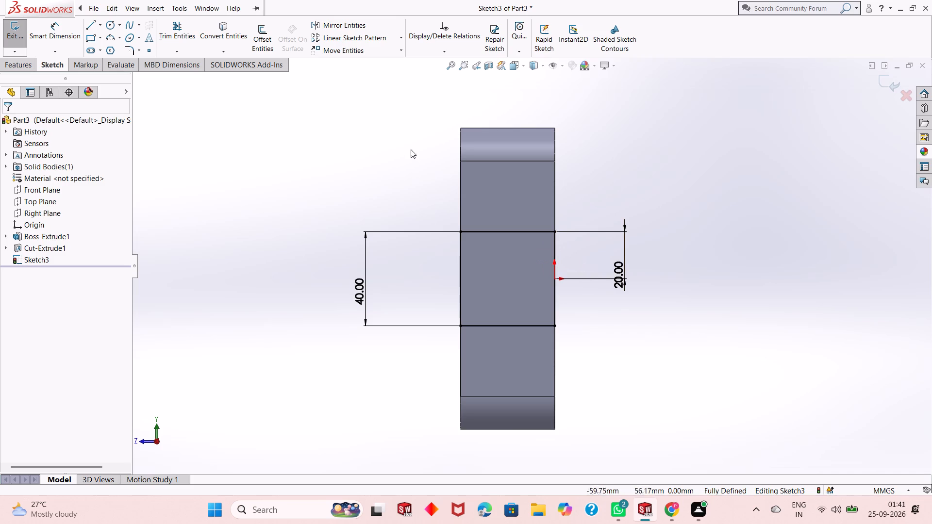
# Sketch a vertical line about 46 mm long upward from the rectangle's centre, level with the origin.
pyautogui.click(93, 26)
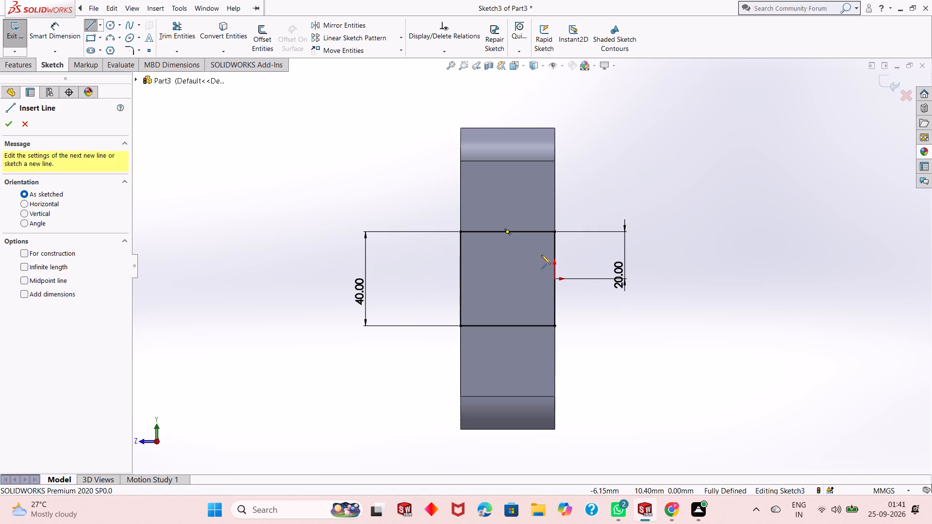
pyautogui.click(506, 279)
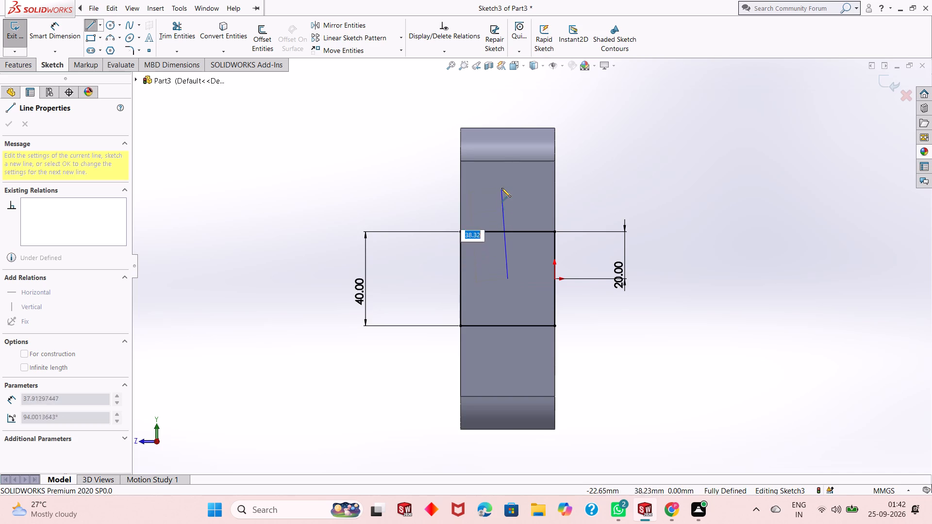
pyautogui.click(507, 171)
pyautogui.rightClick(507, 171)
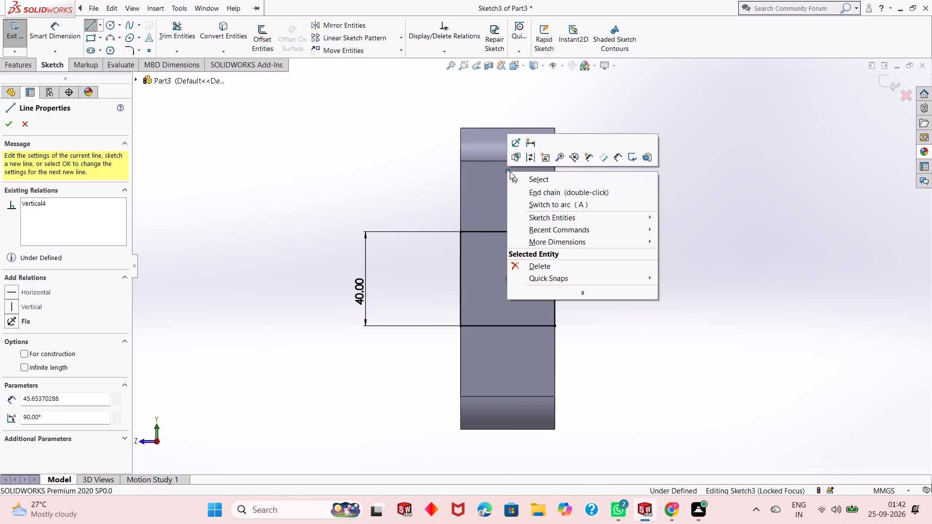
pyautogui.click(521, 176)
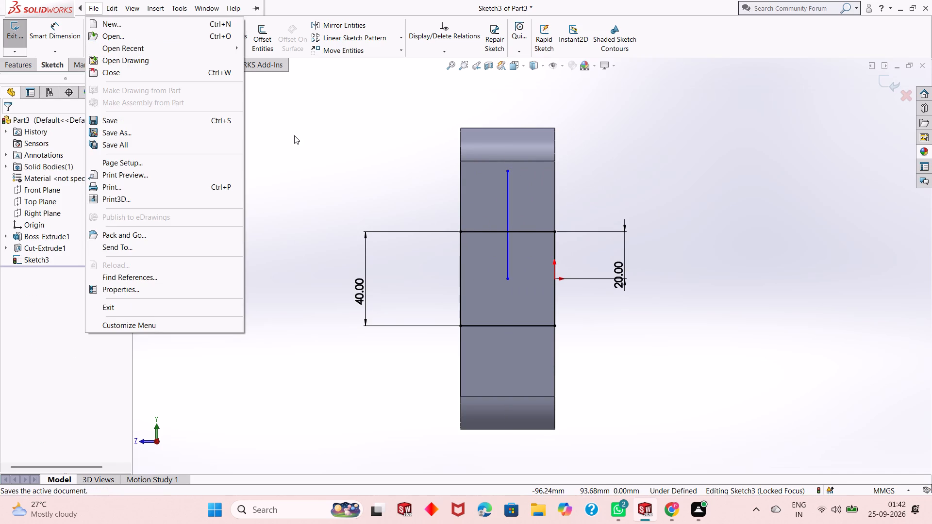
pyautogui.click(298, 137)
# Sketch a slanted line about 46 mm long from the vertical line's lower end, at about 73°, leaning toward the origin side.
pyautogui.click(91, 25)
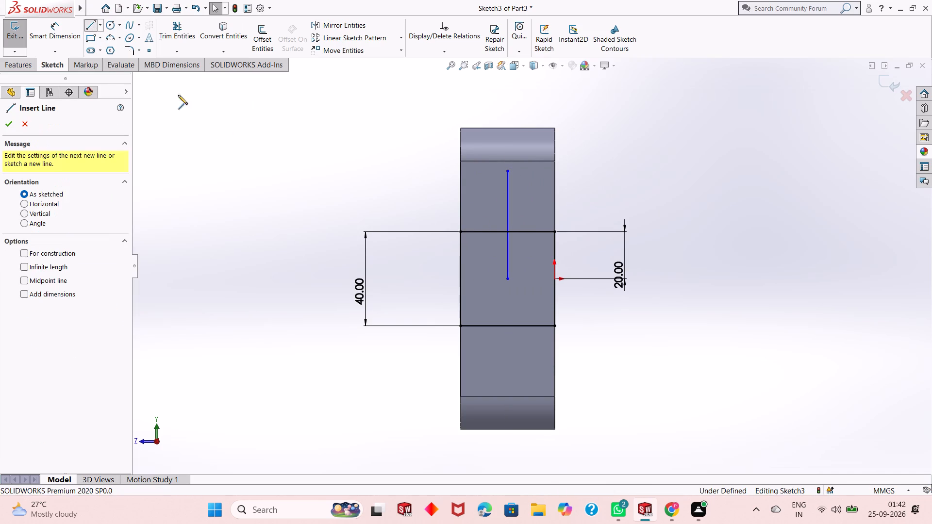
pyautogui.click(507, 281)
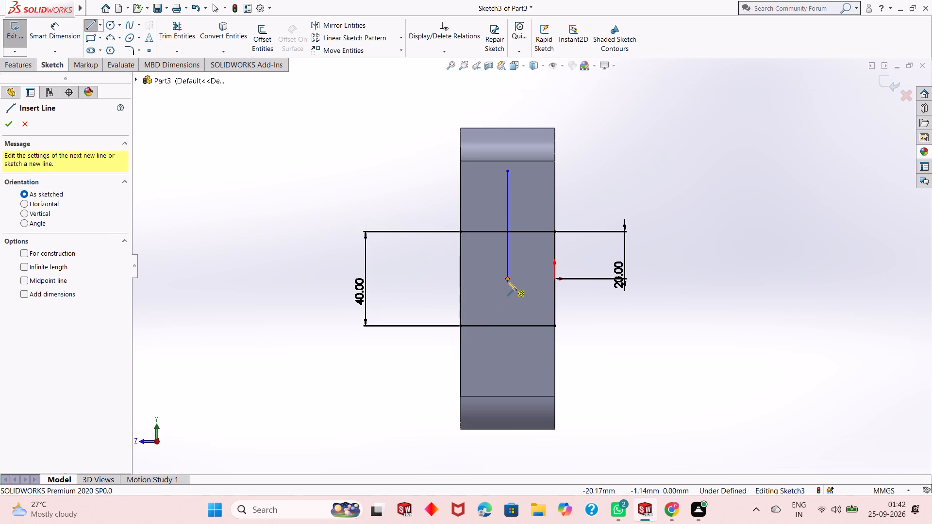
pyautogui.click(540, 175)
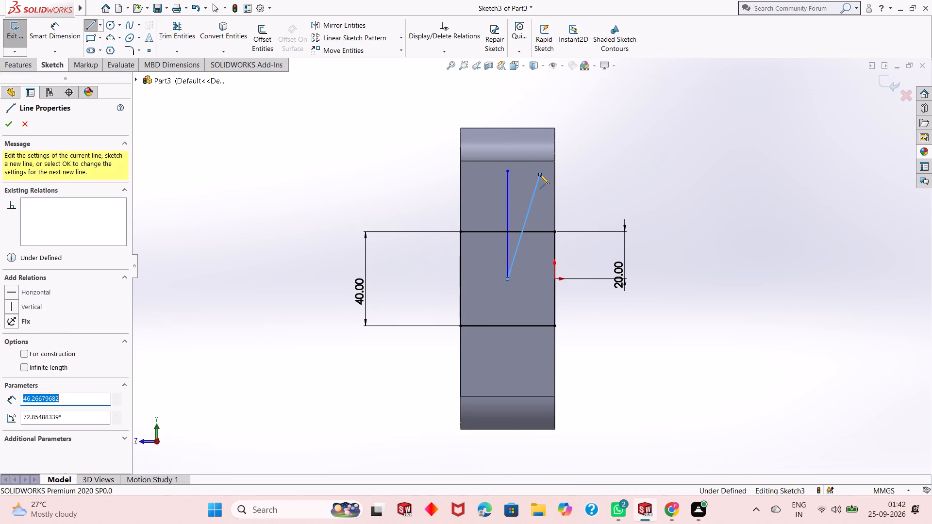
pyautogui.rightClick(587, 163)
pyautogui.click(601, 169)
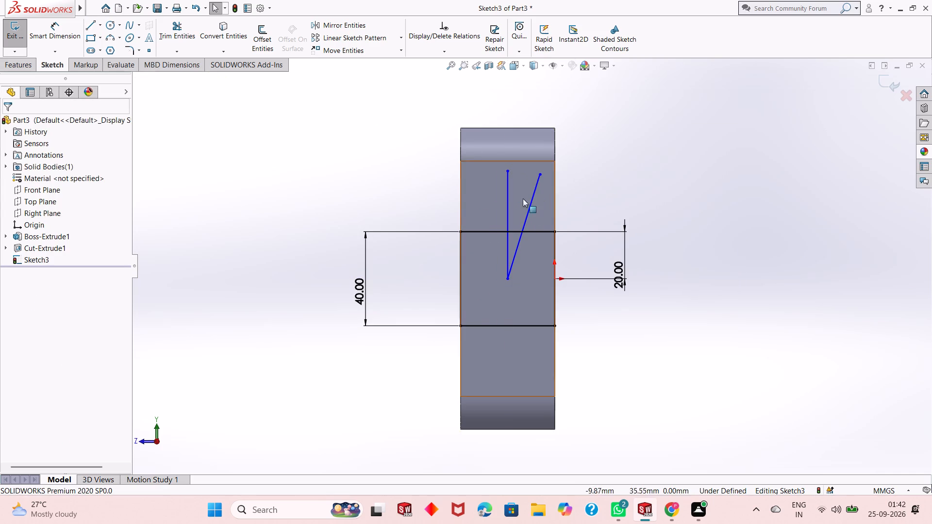
# Sketch a second slanted line about 44 mm long from the same lower point, leaning away from the origin side.
pyautogui.click(87, 20)
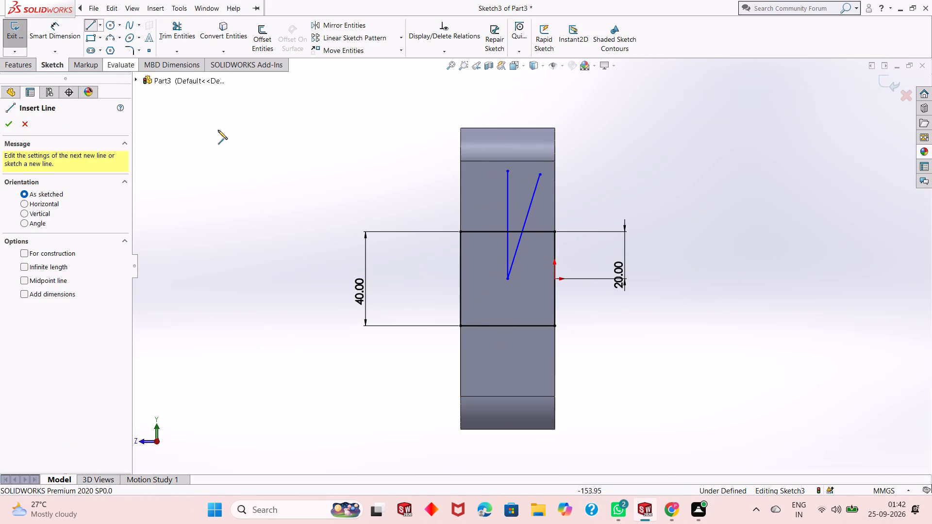
pyautogui.click(506, 279)
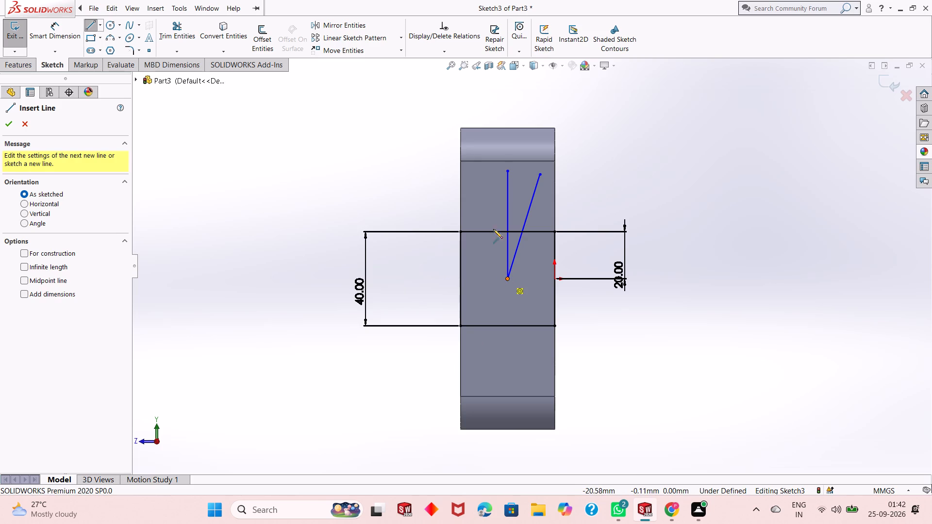
pyautogui.click(474, 180)
pyautogui.rightClick(362, 164)
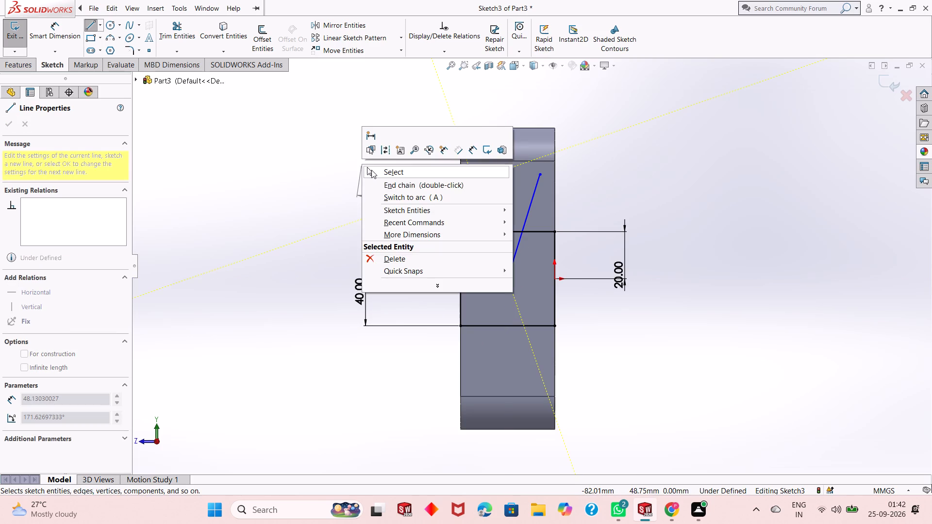
pyautogui.click(374, 172)
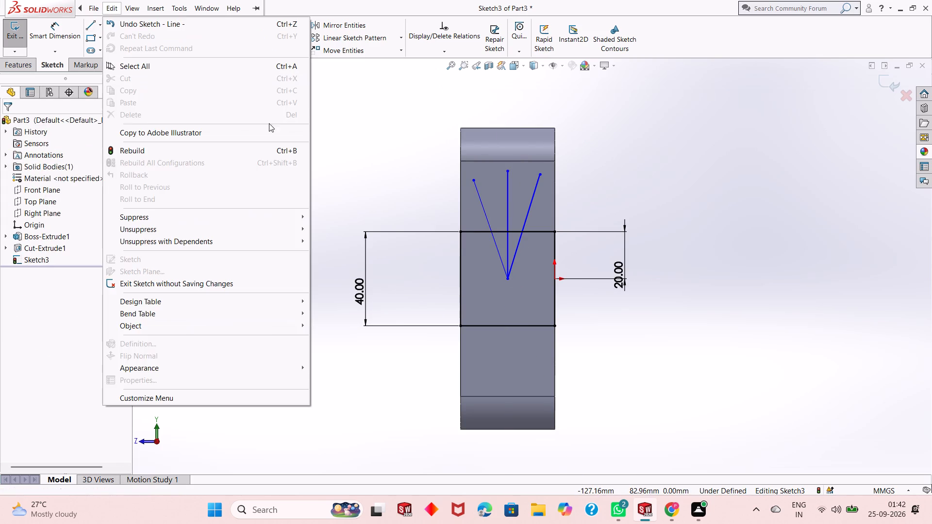
pyautogui.click(320, 127)
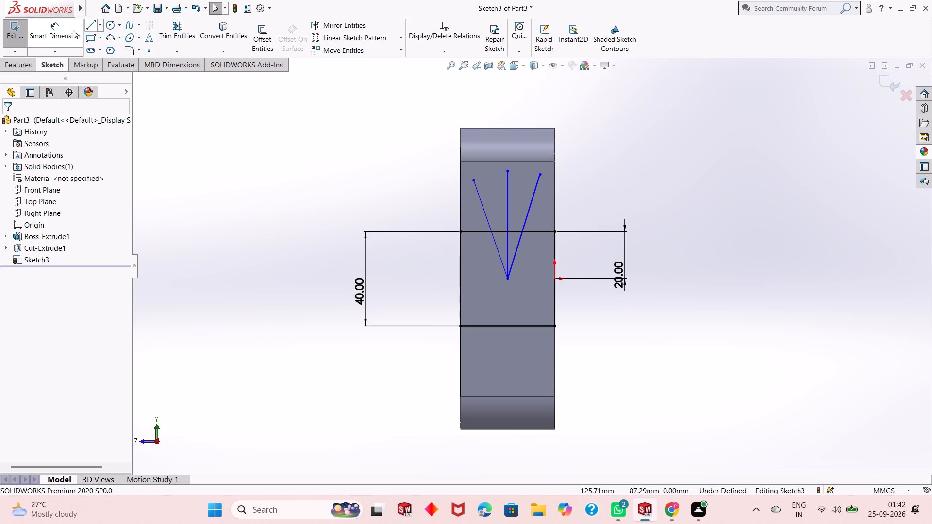
# Dimension the angle between the vertical line and the slanted line on the origin side to 20°.
pyautogui.click(70, 32)
pyautogui.scroll(-3, 567, 232)
pyautogui.scroll(-2, 525, 211)
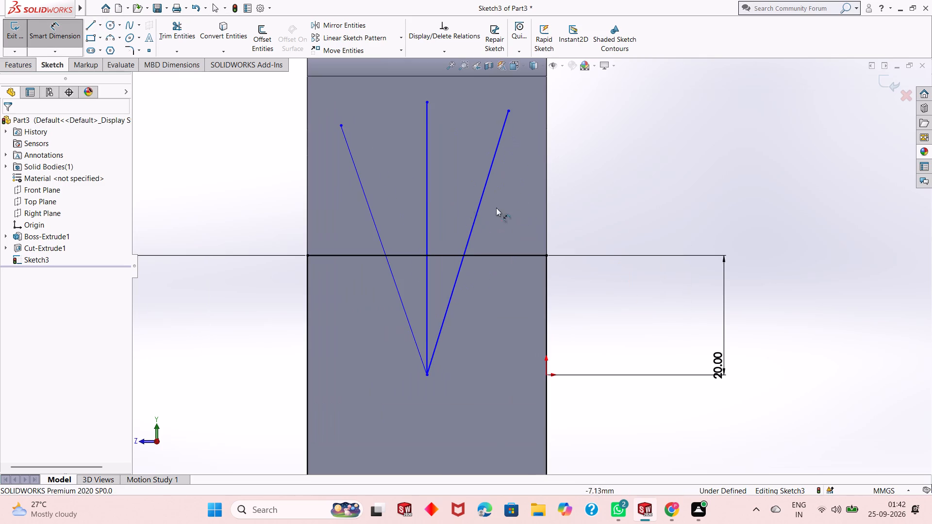
pyautogui.click(428, 188)
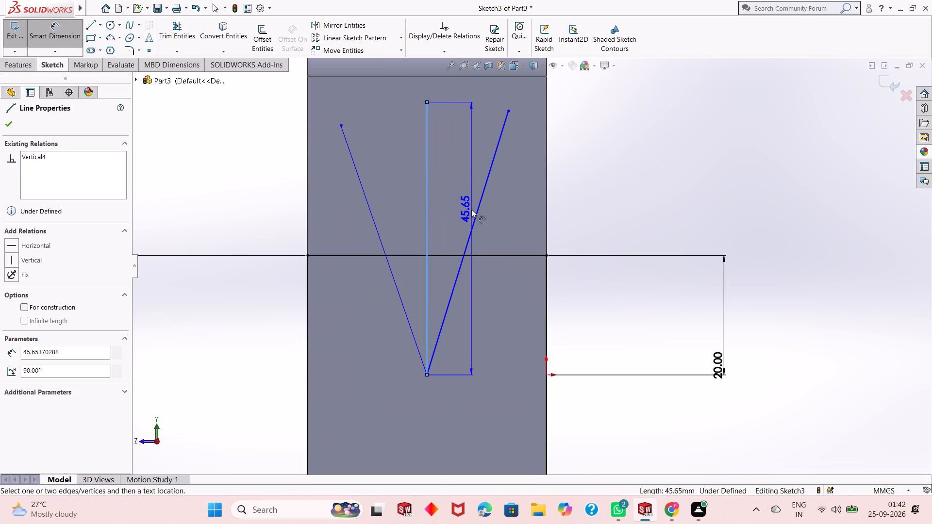
pyautogui.click(478, 206)
pyautogui.click(470, 172)
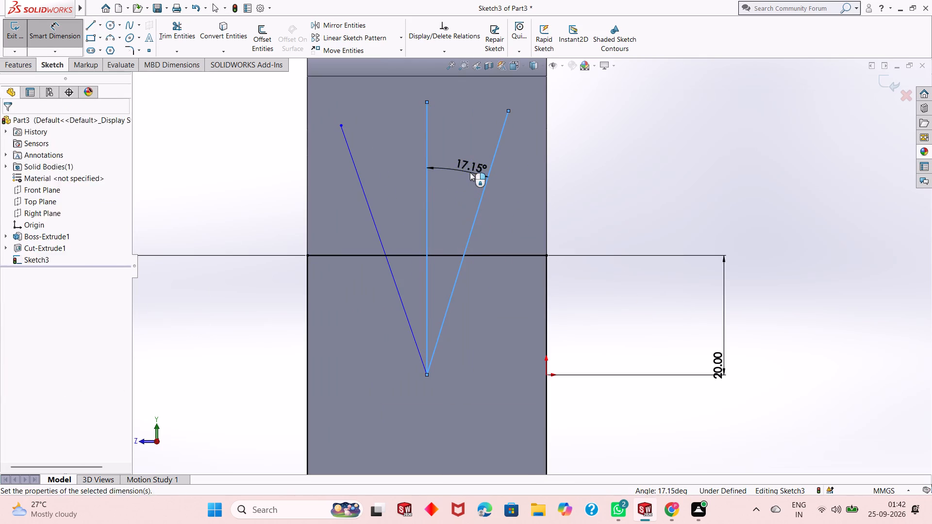
pyautogui.write('20')
pyautogui.press('Return')
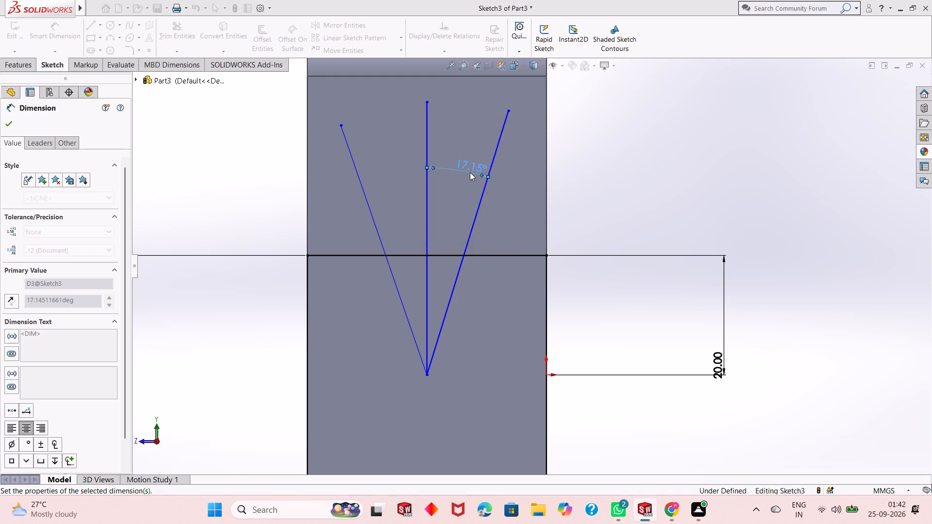
# Dimension the angle between the vertical line and the slanted line away from the origin to 20°.
pyautogui.click(425, 126)
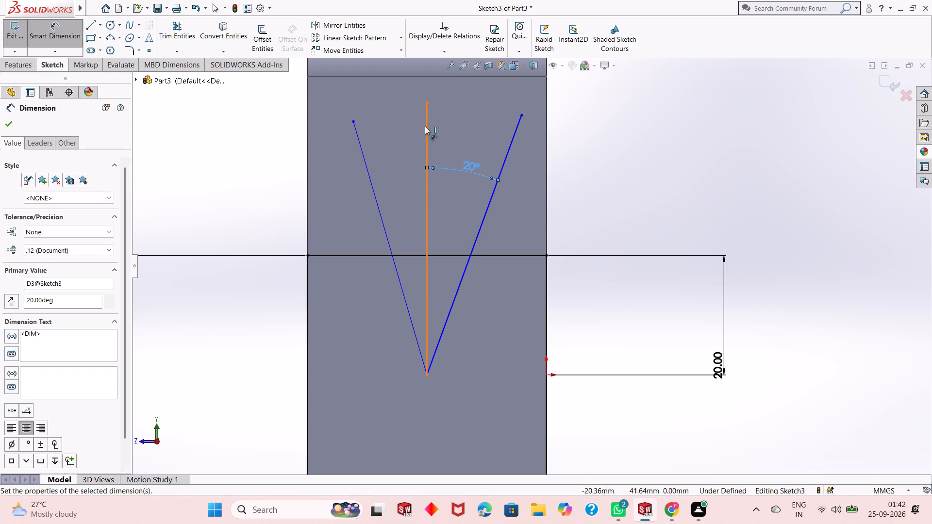
pyautogui.click(369, 174)
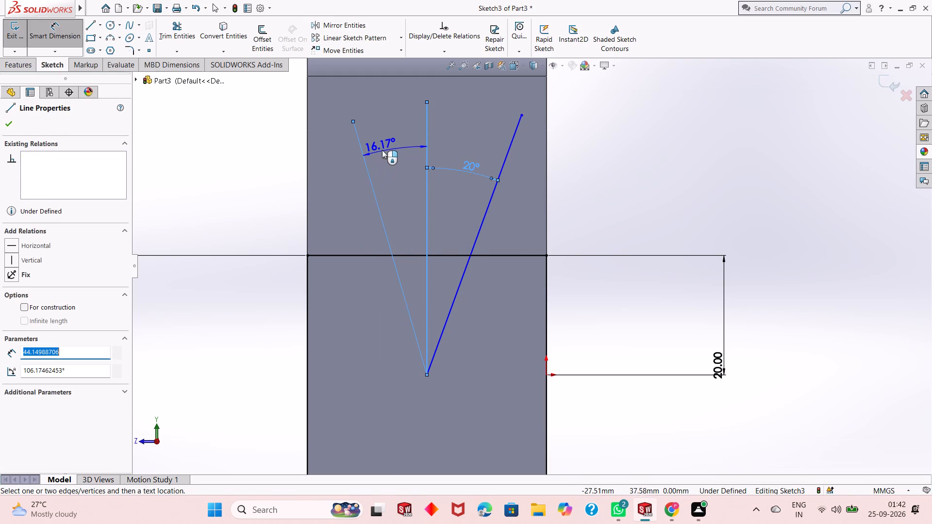
pyautogui.click(382, 150)
pyautogui.write('20')
pyautogui.press('Return')
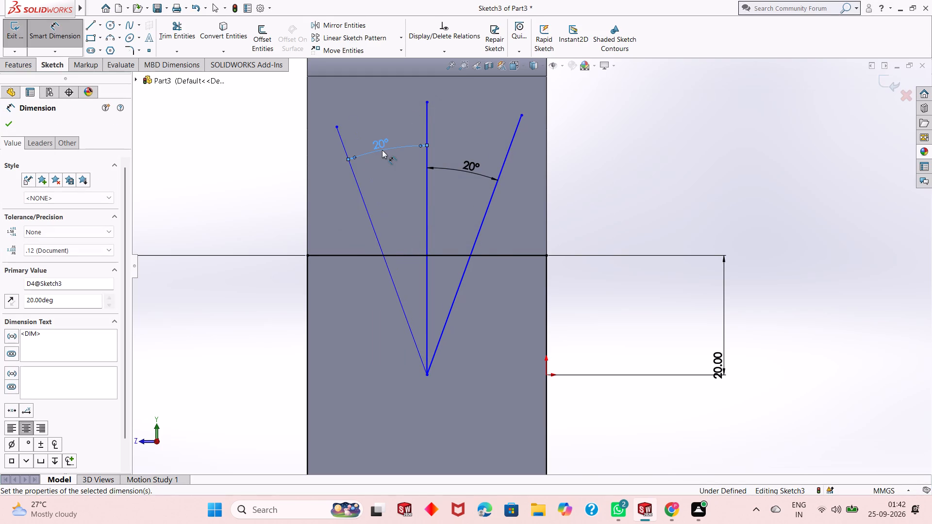
pyautogui.scroll(1, 416, 204)
pyautogui.rightClick(589, 128)
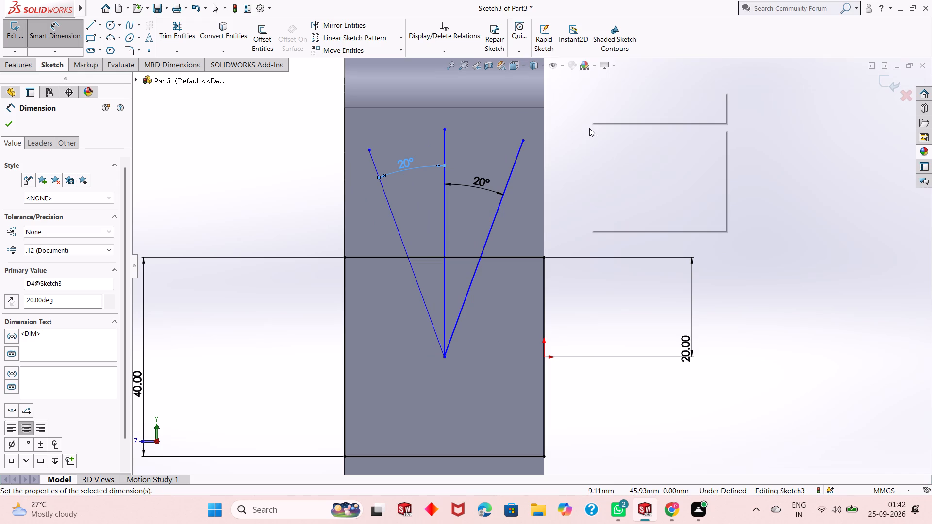
pyautogui.click(608, 158)
pyautogui.scroll(1, 470, 245)
pyautogui.scroll(-1, 465, 217)
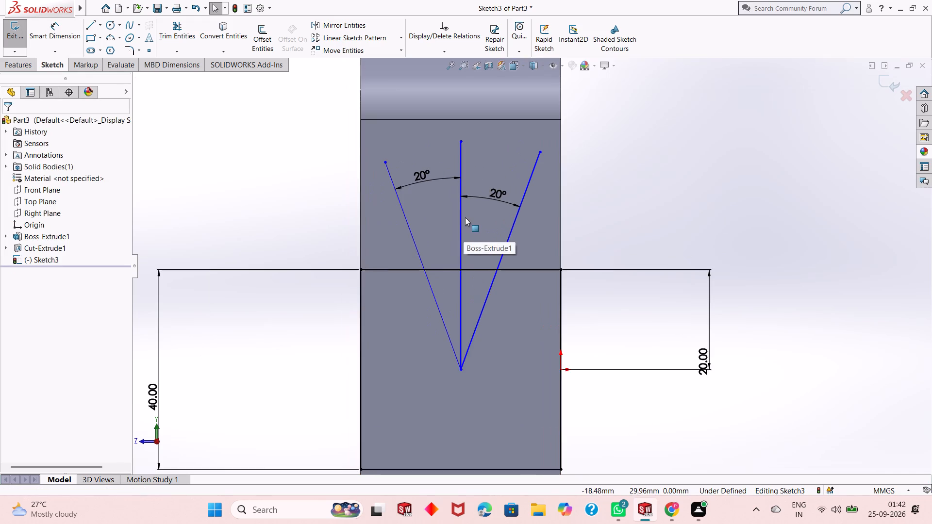
pyautogui.scroll(1, 466, 217)
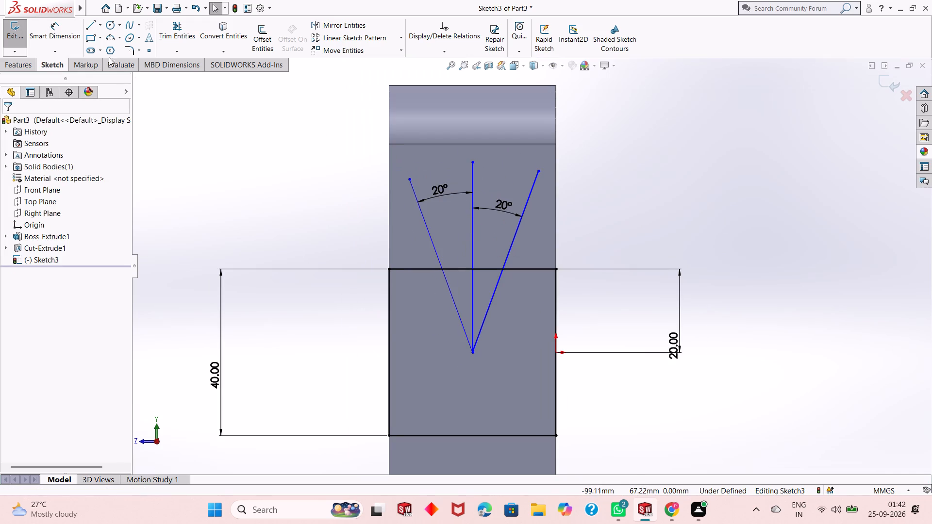
# Sketch a circle of about 15 mm radius centred on the lines' shared lower endpoint.
pyautogui.click(108, 23)
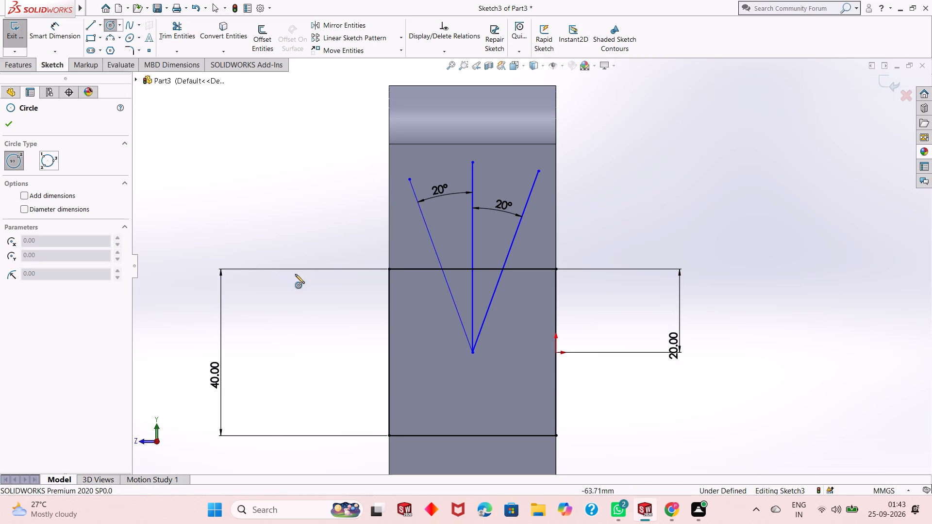
pyautogui.click(472, 352)
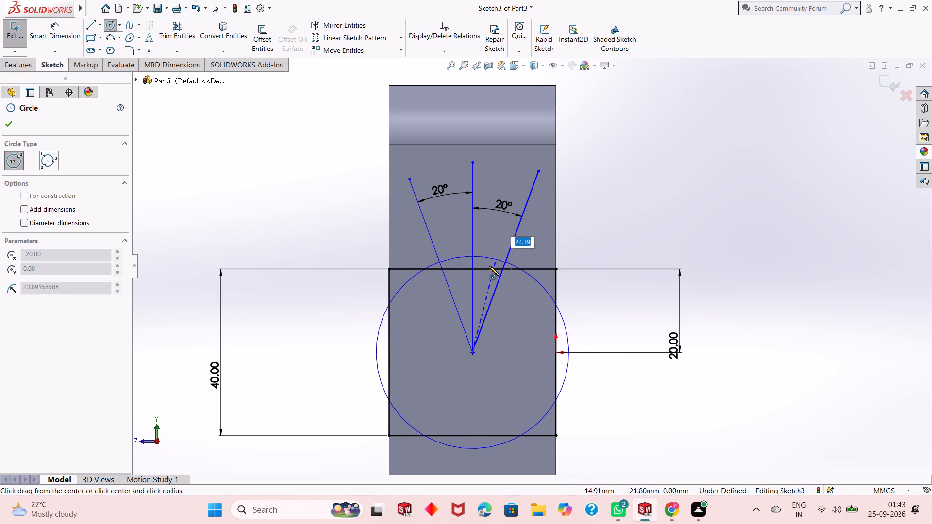
pyautogui.click(484, 289)
pyautogui.rightClick(573, 187)
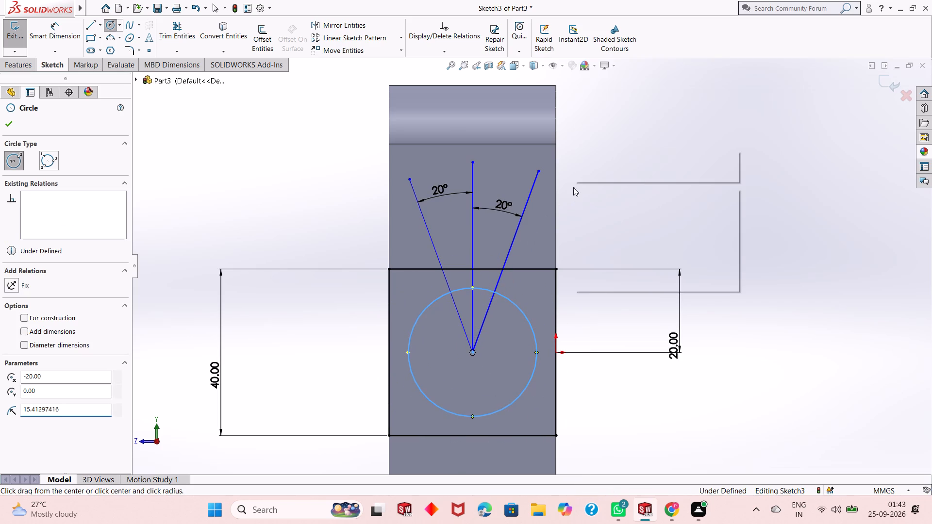
pyautogui.click(599, 196)
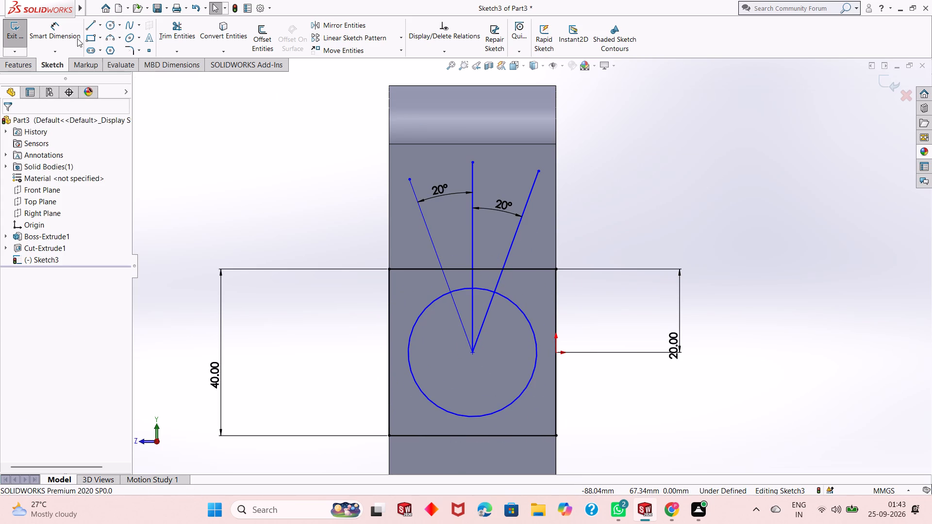
# Dimension the circle to a diameter of 36 mm.
pyautogui.click(48, 31)
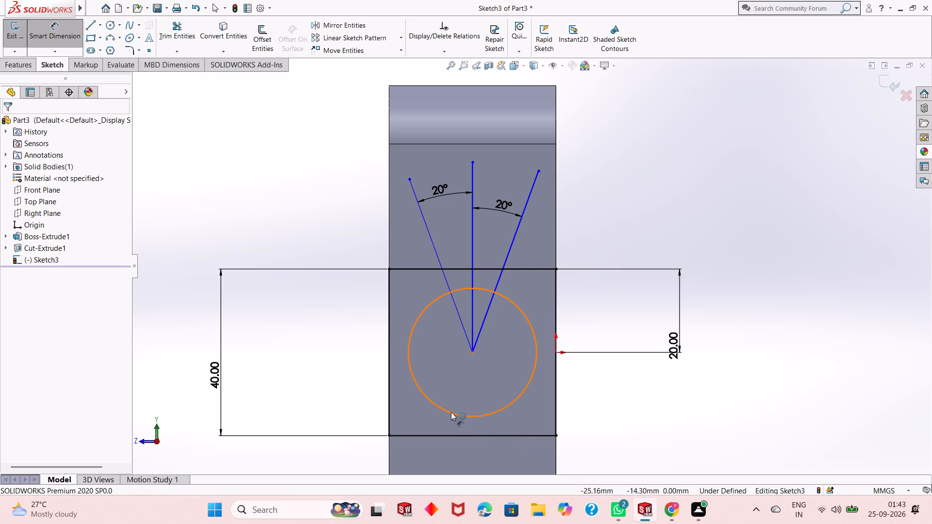
pyautogui.click(450, 412)
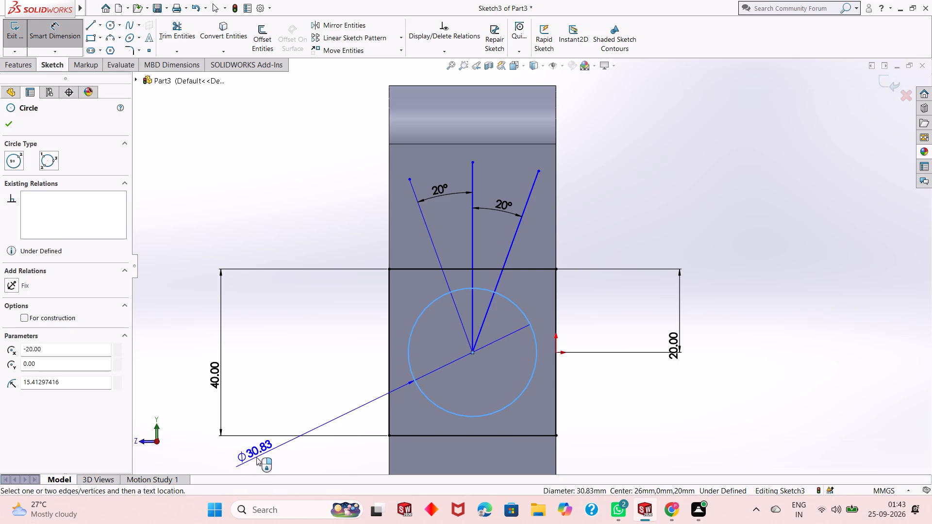
pyautogui.click(256, 457)
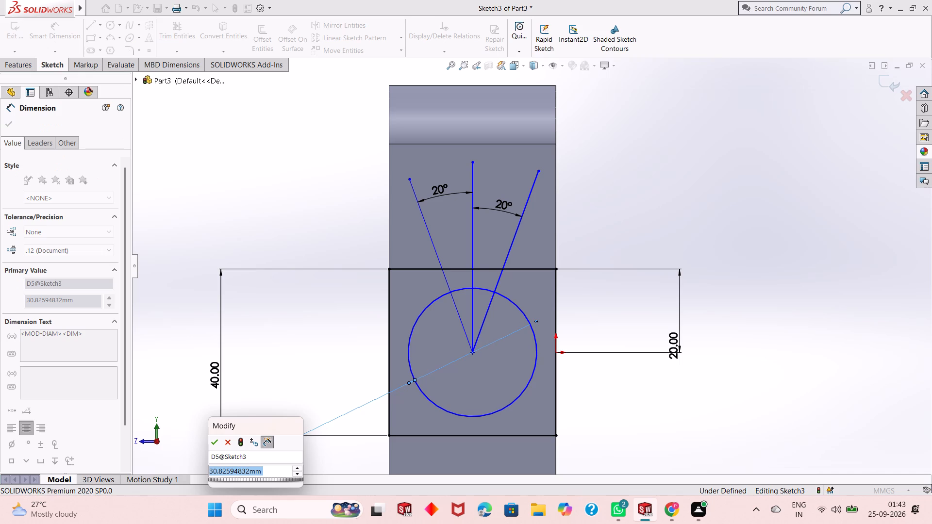
pyautogui.press('3')
pyautogui.press('3')
pyautogui.press('3')
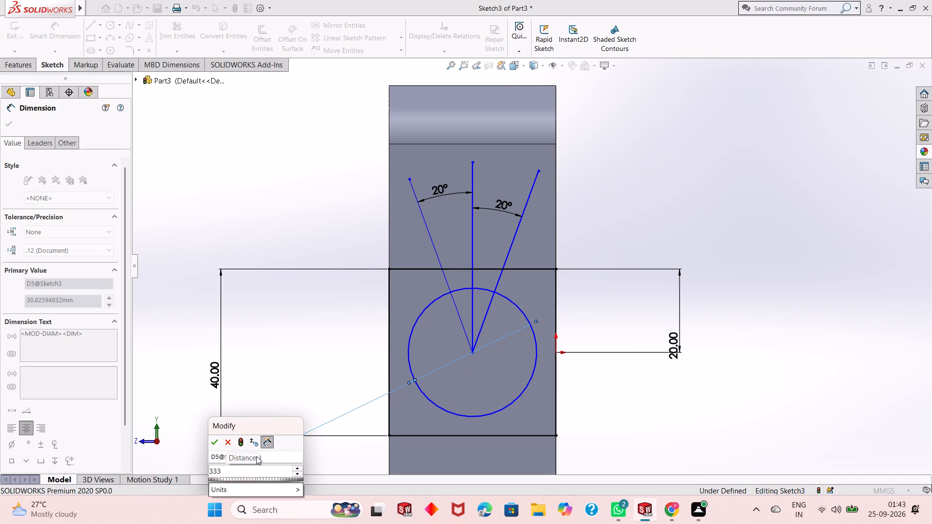
pyautogui.press('BackSpace')
pyautogui.press('BackSpace')
pyautogui.press('6')
pyautogui.press('Return')
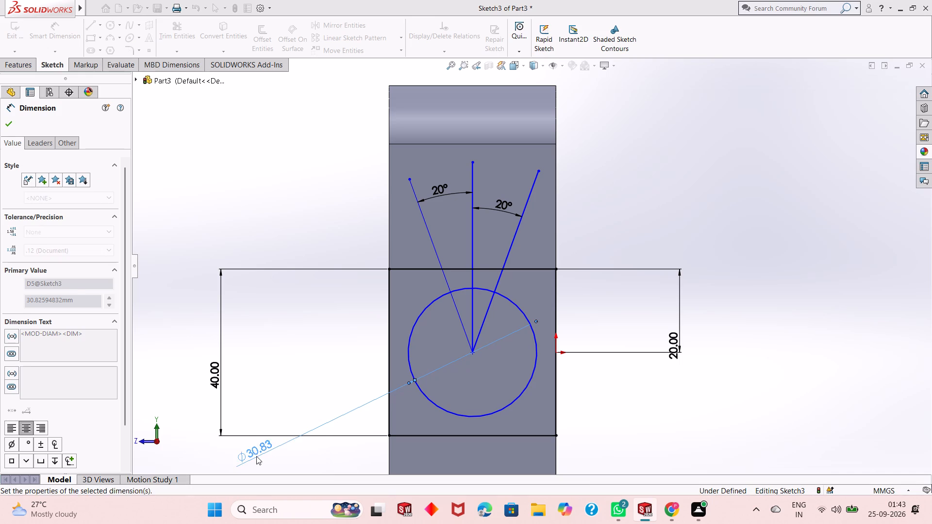
pyautogui.scroll(1, 492, 444)
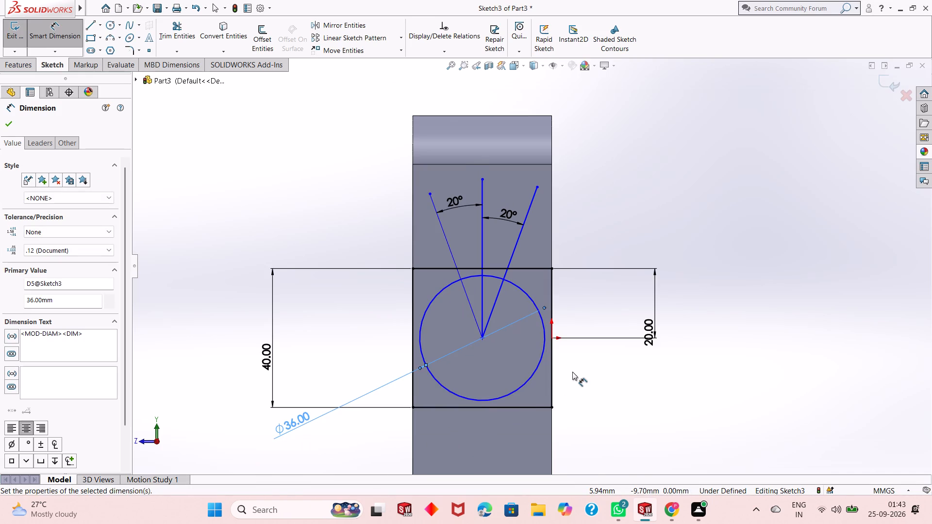
pyautogui.scroll(-1, 572, 372)
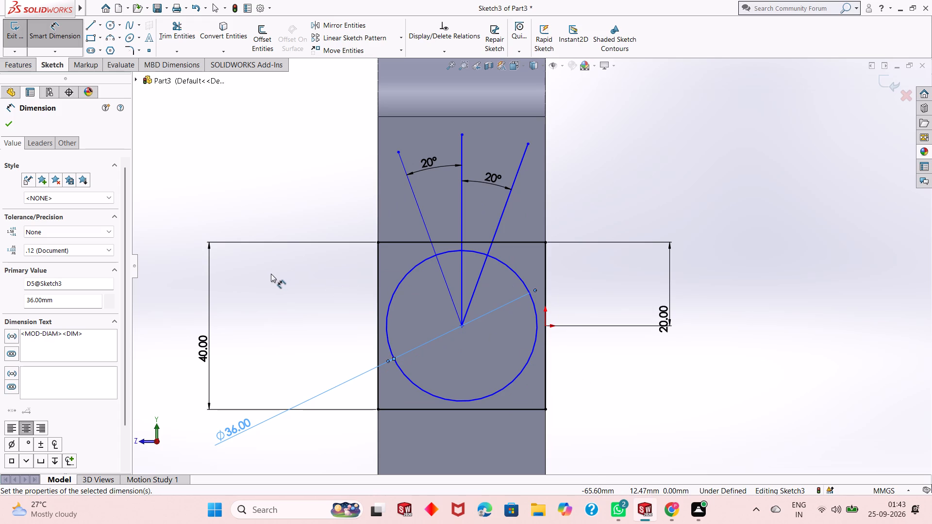
pyautogui.rightClick(176, 146)
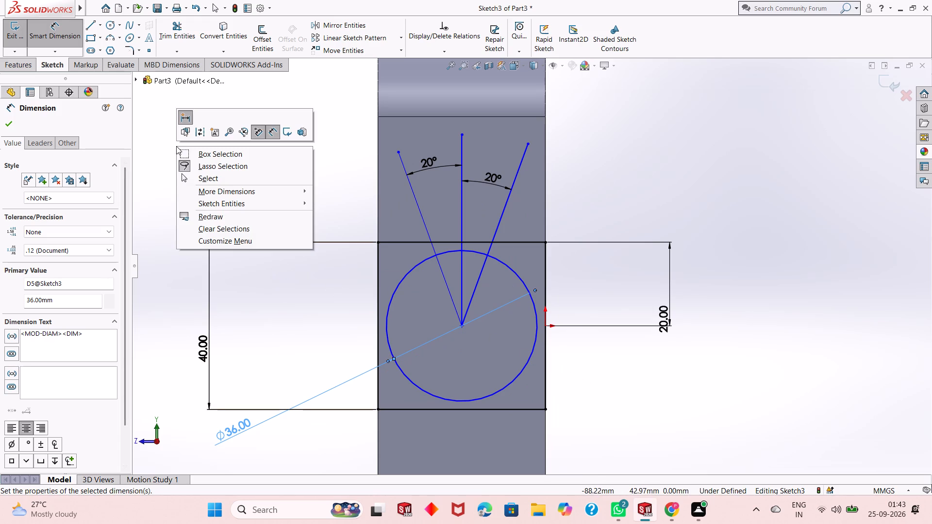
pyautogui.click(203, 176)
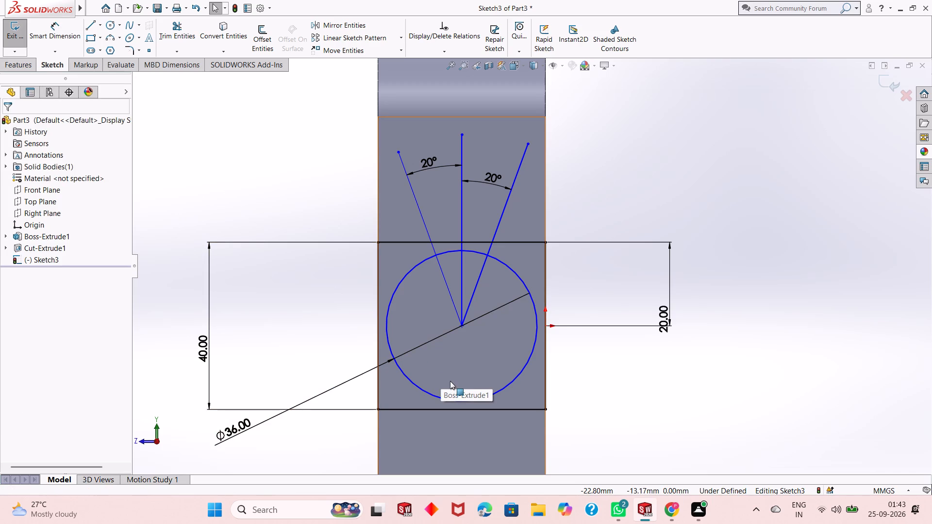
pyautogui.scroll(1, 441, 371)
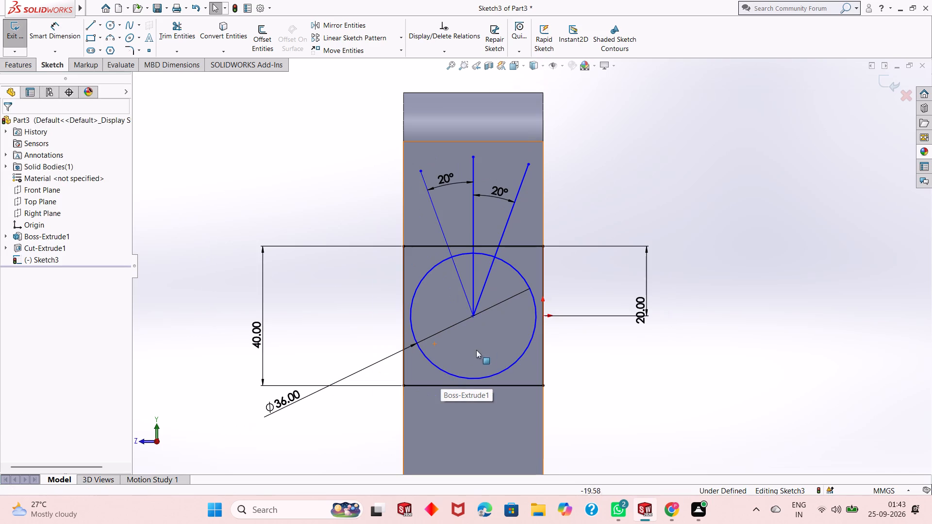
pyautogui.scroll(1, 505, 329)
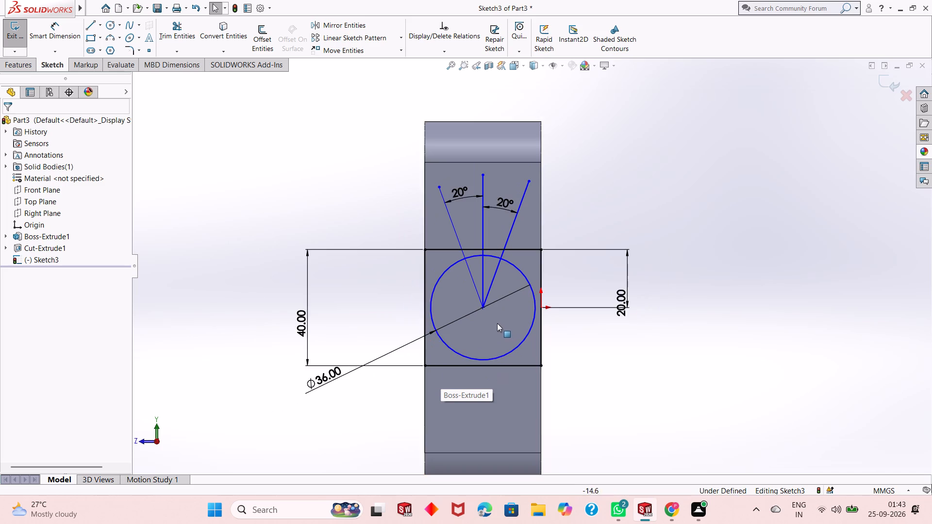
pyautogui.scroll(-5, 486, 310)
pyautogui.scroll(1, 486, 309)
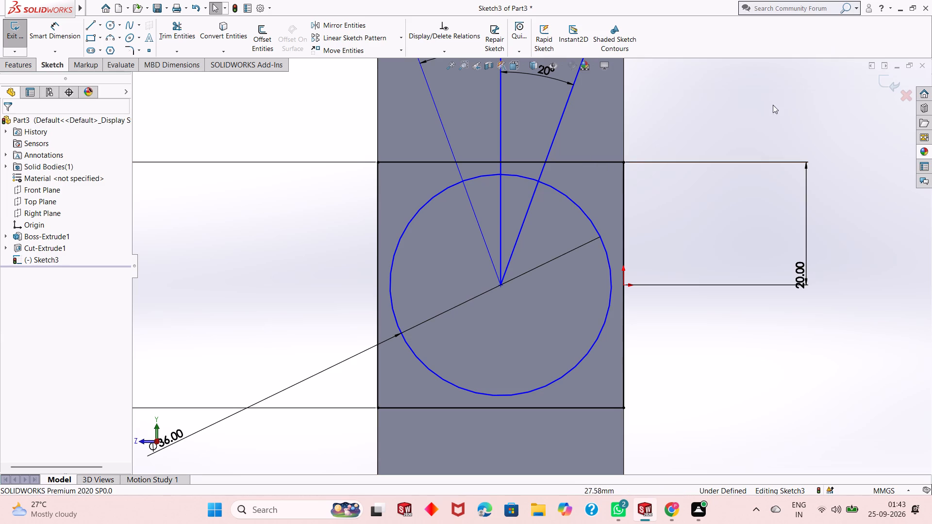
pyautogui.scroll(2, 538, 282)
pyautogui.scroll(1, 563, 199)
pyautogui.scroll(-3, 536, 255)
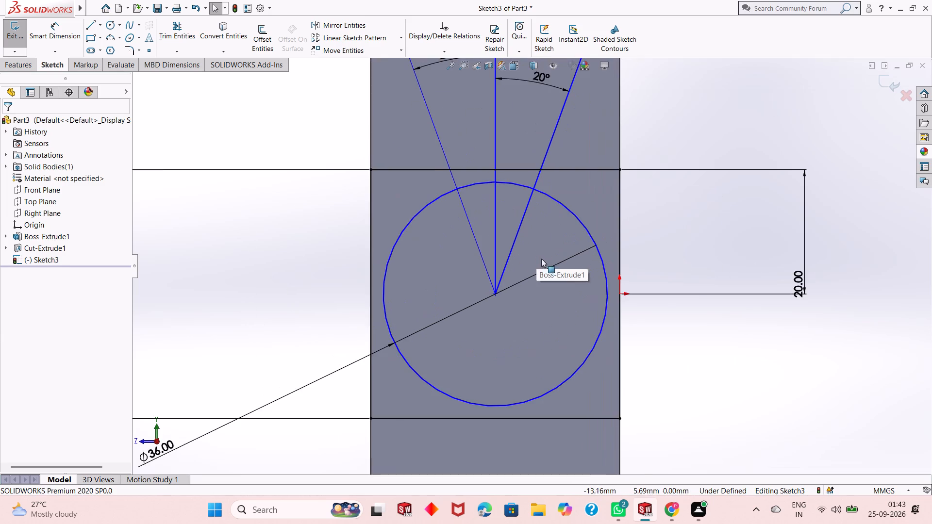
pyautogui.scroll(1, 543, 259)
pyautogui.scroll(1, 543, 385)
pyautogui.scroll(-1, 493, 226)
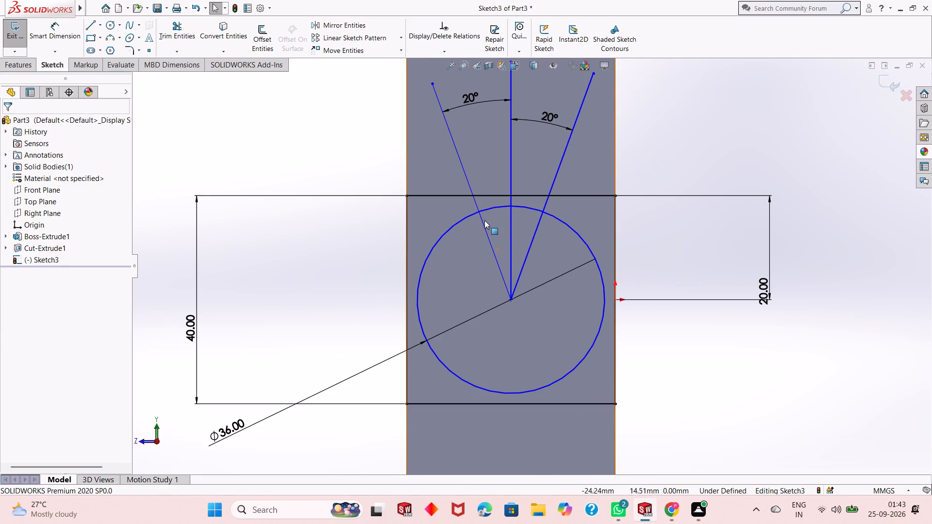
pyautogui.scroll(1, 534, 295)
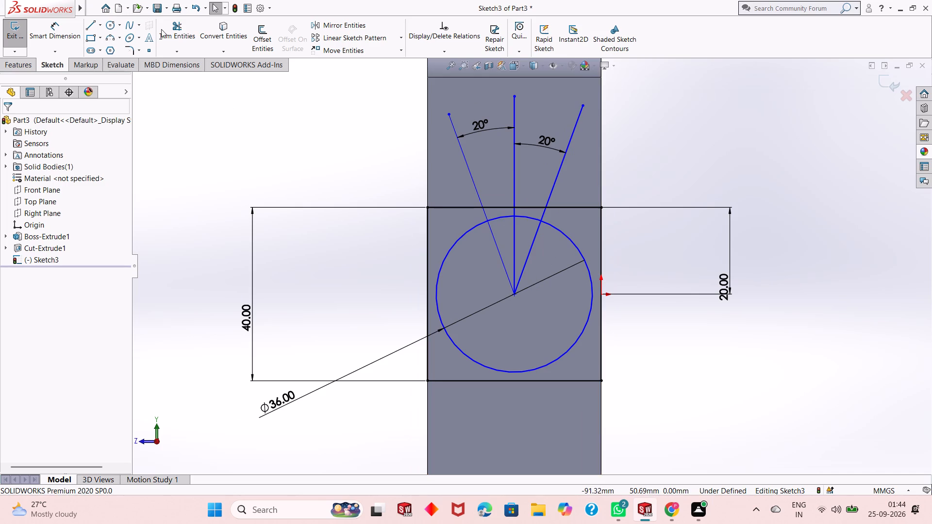
# Dimension the horizontal distance between the 36 mm circle's centre and the vertical edge at the origin as 20 mm.
pyautogui.click(51, 32)
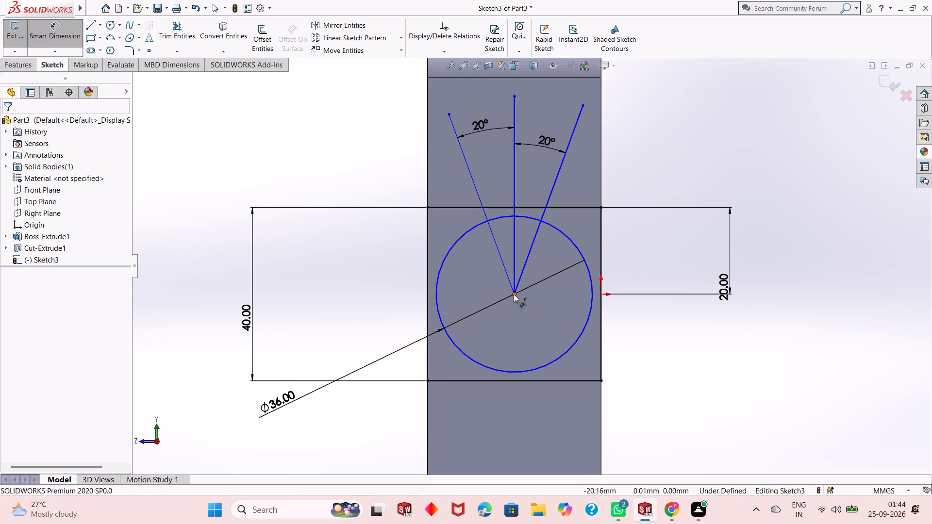
pyautogui.click(512, 295)
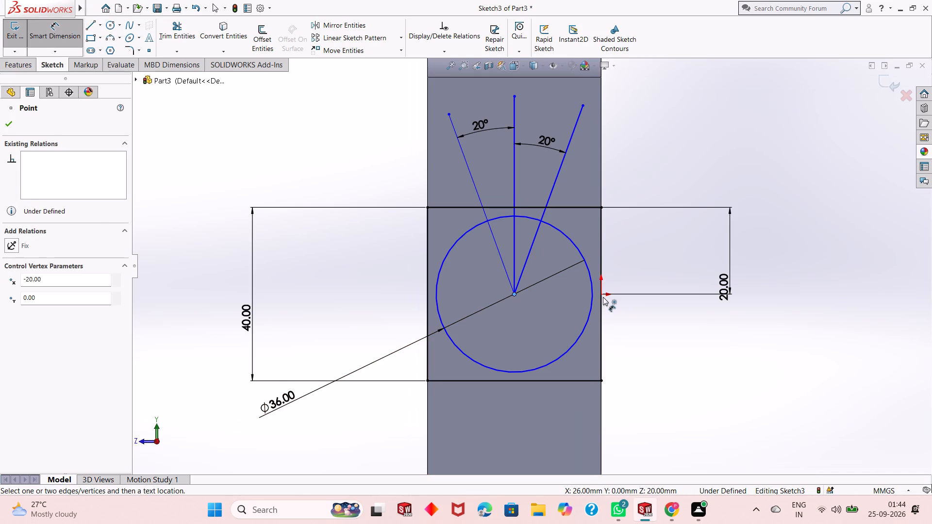
pyautogui.click(603, 297)
pyautogui.click(643, 351)
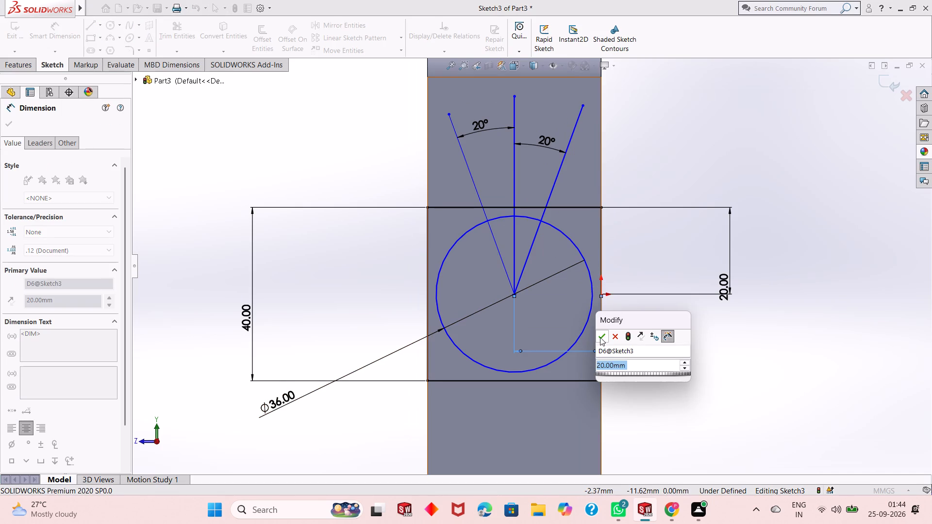
pyautogui.click(600, 337)
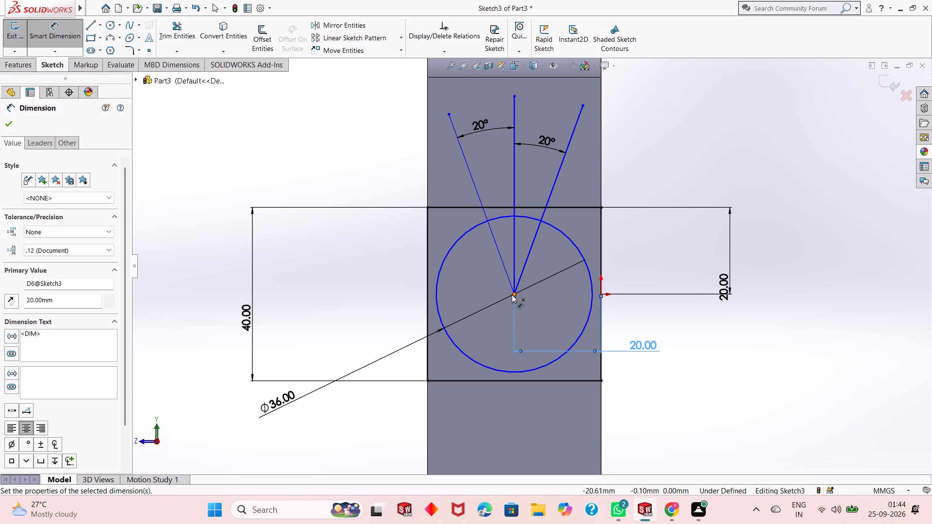
# Dimension the vertical distance from the circle's centre up to the horizontal edge below the block's rounded end as 50 mm.
pyautogui.click(512, 295)
pyautogui.scroll(2, 563, 292)
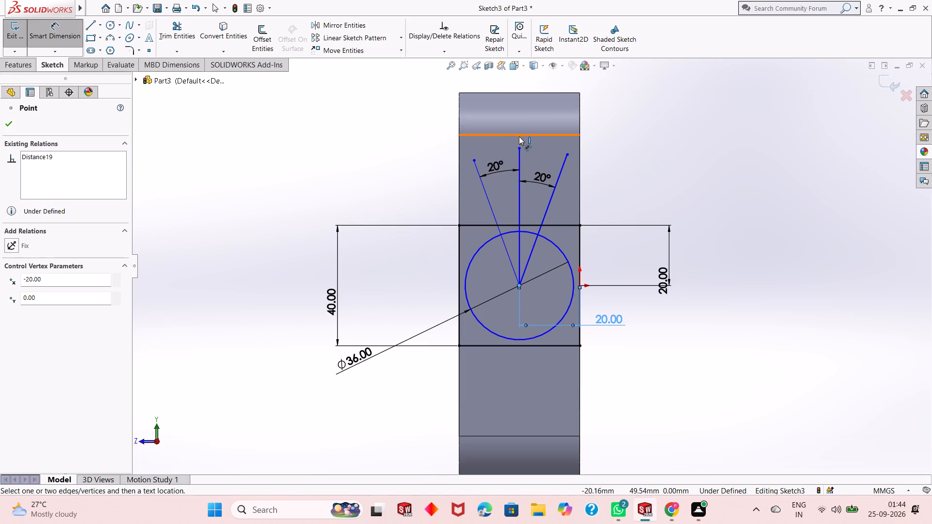
pyautogui.click(516, 134)
pyautogui.click(632, 136)
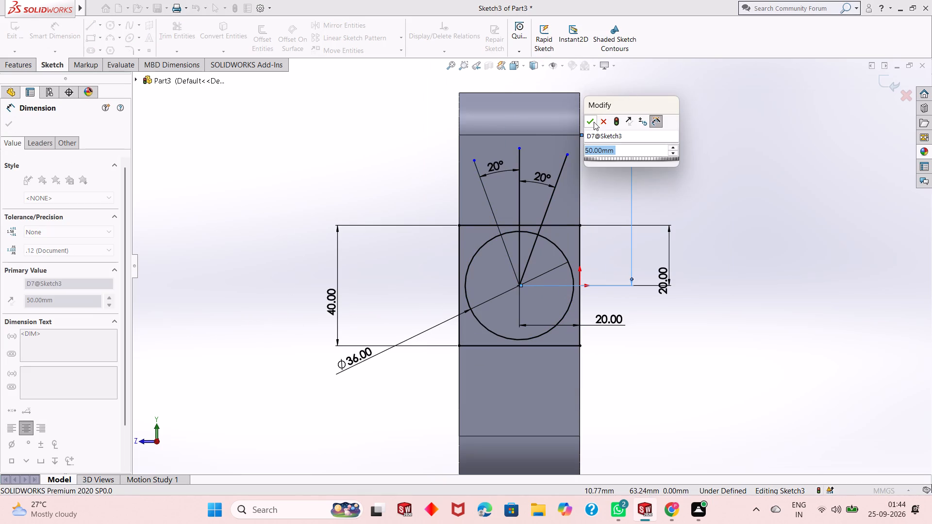
pyautogui.click(594, 122)
pyautogui.scroll(-2, 546, 286)
pyautogui.scroll(1, 546, 254)
pyautogui.rightClick(691, 132)
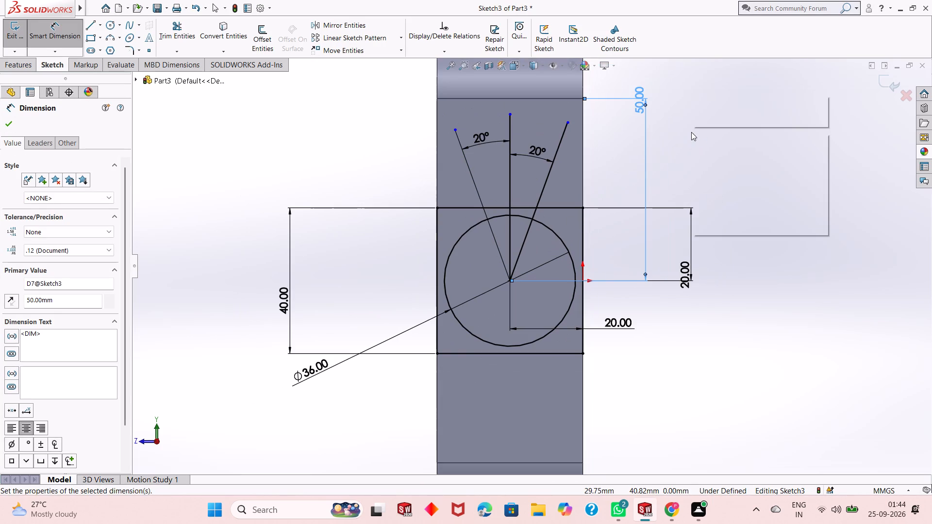
pyautogui.click(715, 166)
# Sketch a circle of about 12 mm radius concentric with the 36 mm circle.
pyautogui.scroll(-2, 489, 238)
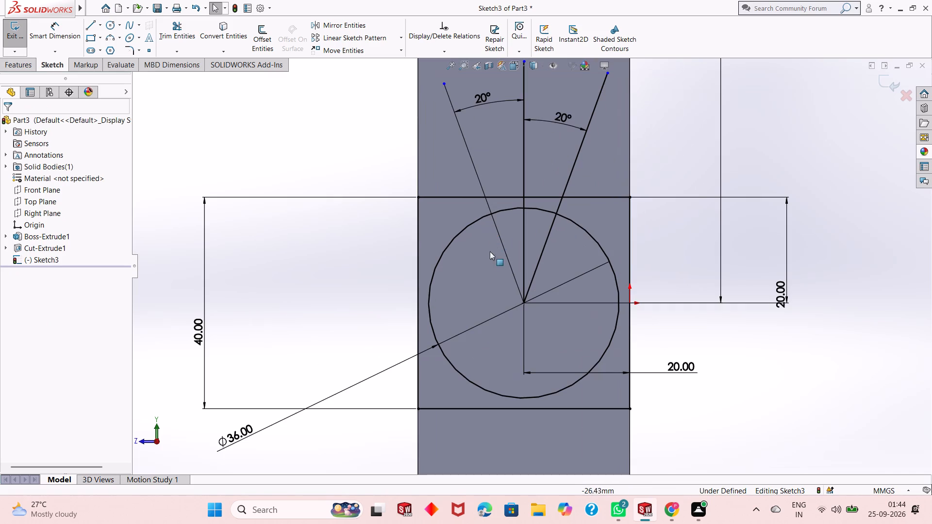
pyautogui.click(111, 24)
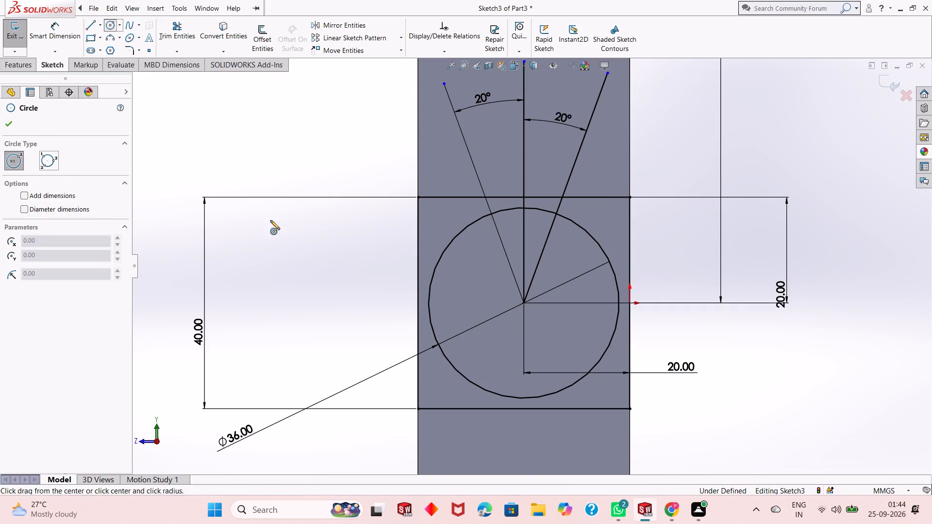
pyautogui.click(526, 302)
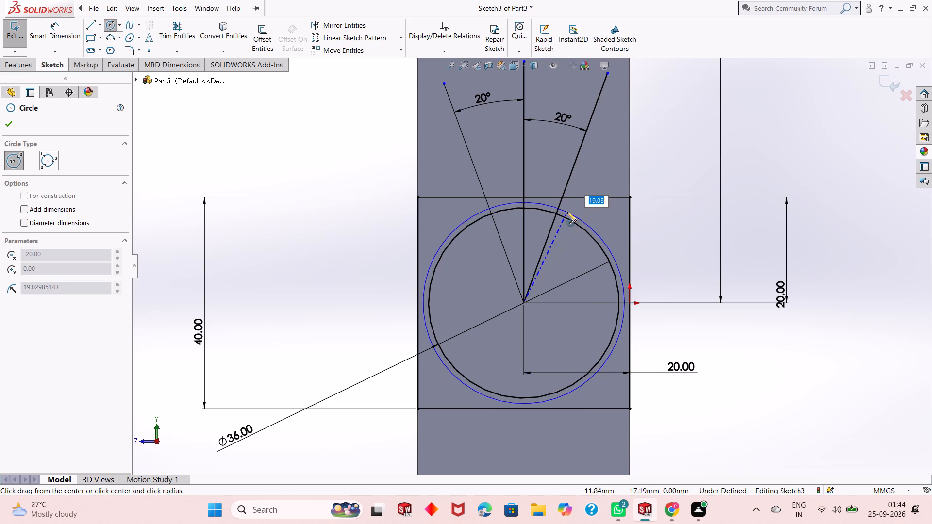
pyautogui.click(547, 245)
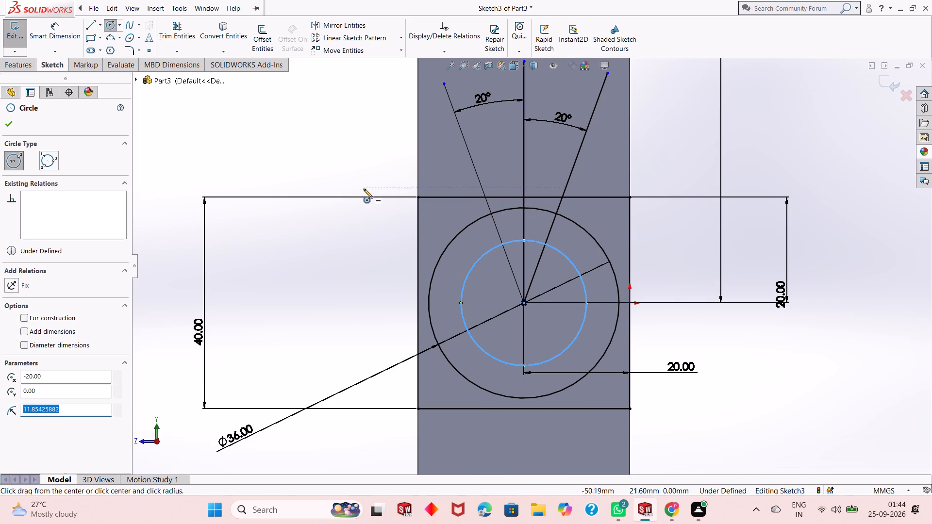
pyautogui.rightClick(344, 161)
pyautogui.click(362, 168)
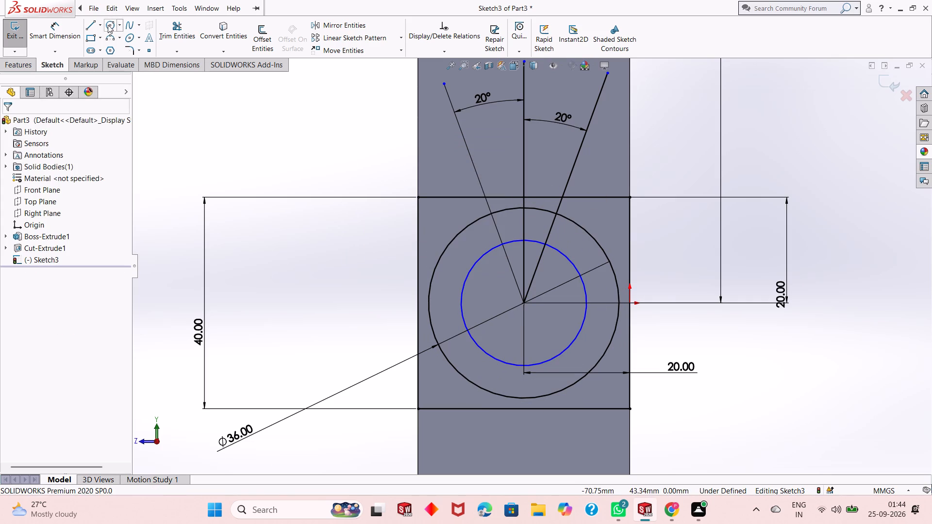
# Dimension the new concentric circle to a diameter of 50 mm.
pyautogui.click(66, 35)
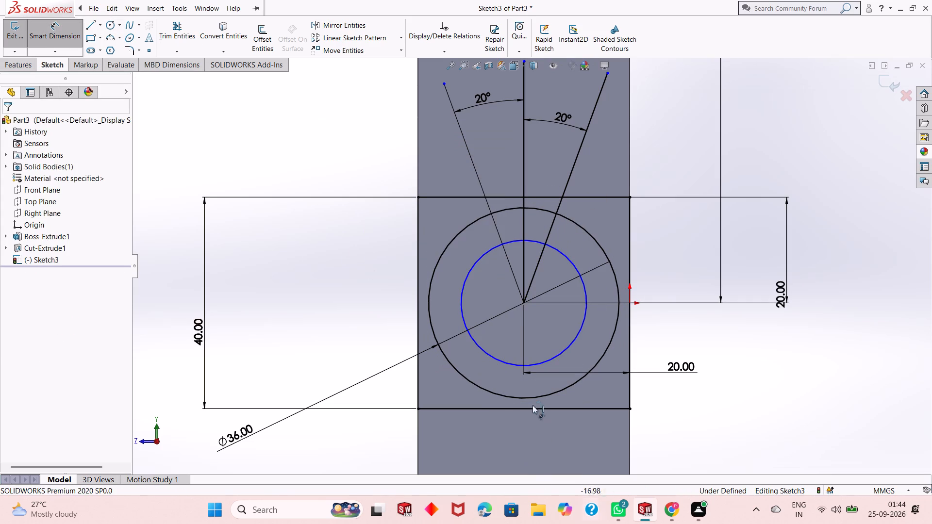
pyautogui.click(486, 353)
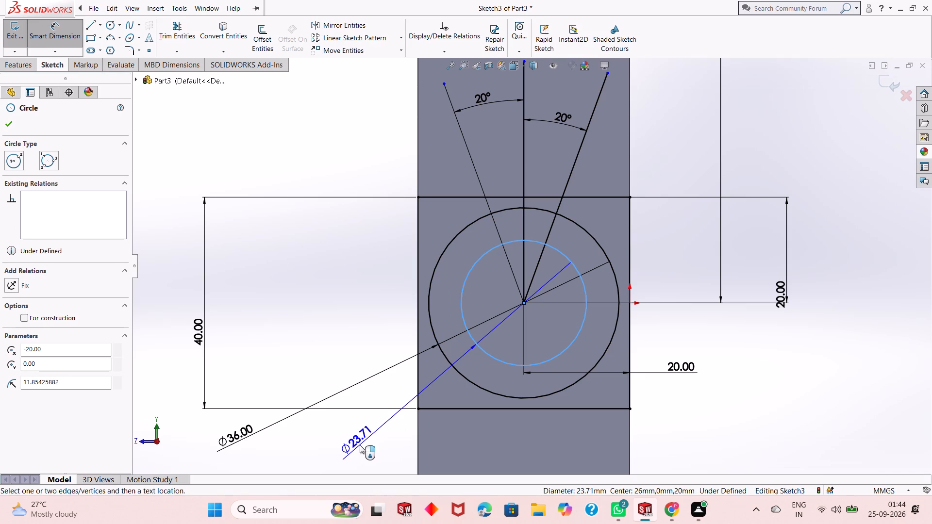
pyautogui.click(360, 445)
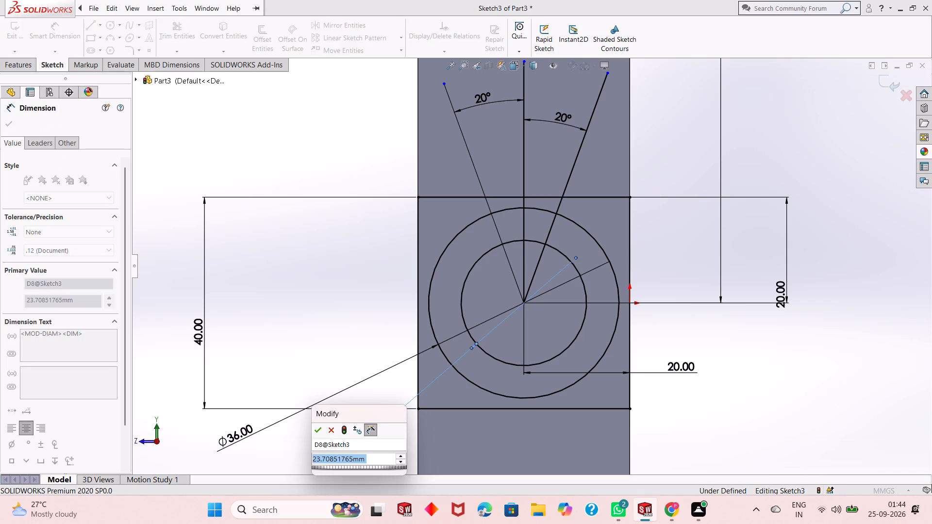
pyautogui.write('50')
pyautogui.press('Return')
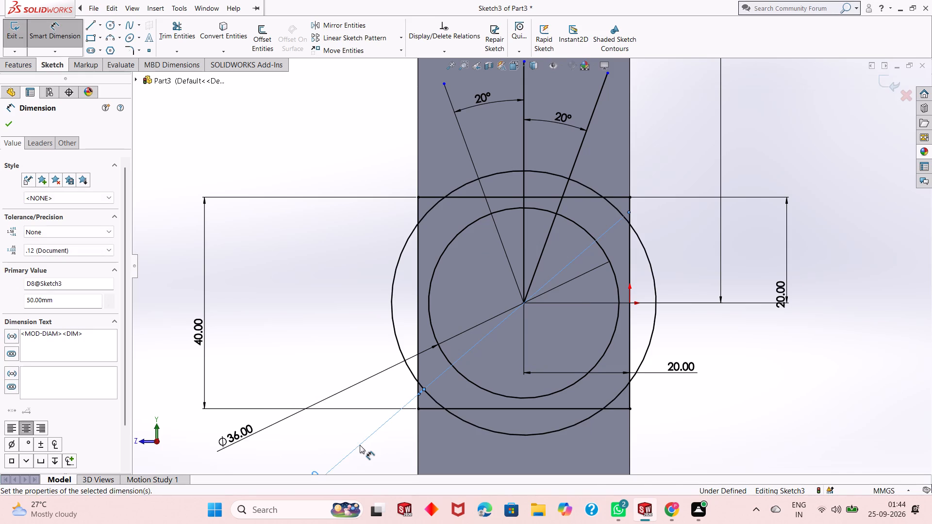
pyautogui.scroll(2, 555, 312)
pyautogui.scroll(-2, 568, 327)
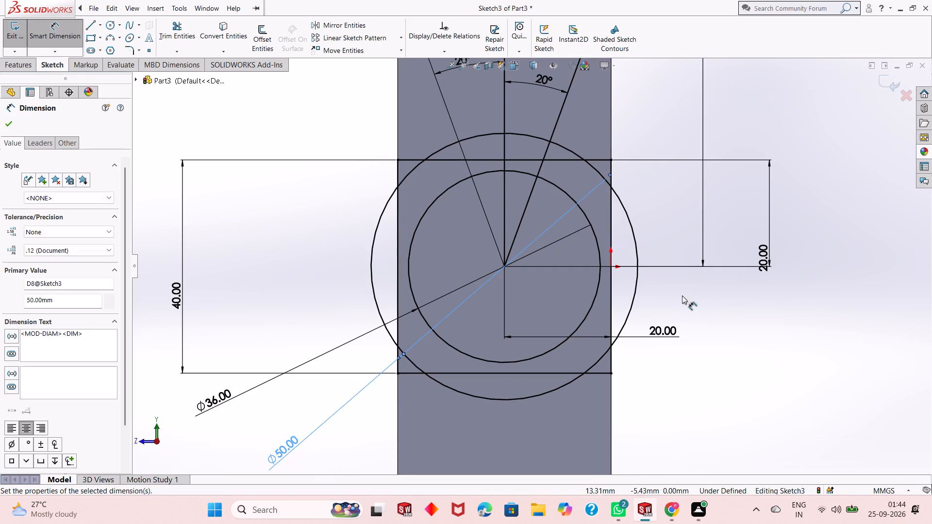
pyautogui.rightClick(732, 309)
pyautogui.click(773, 339)
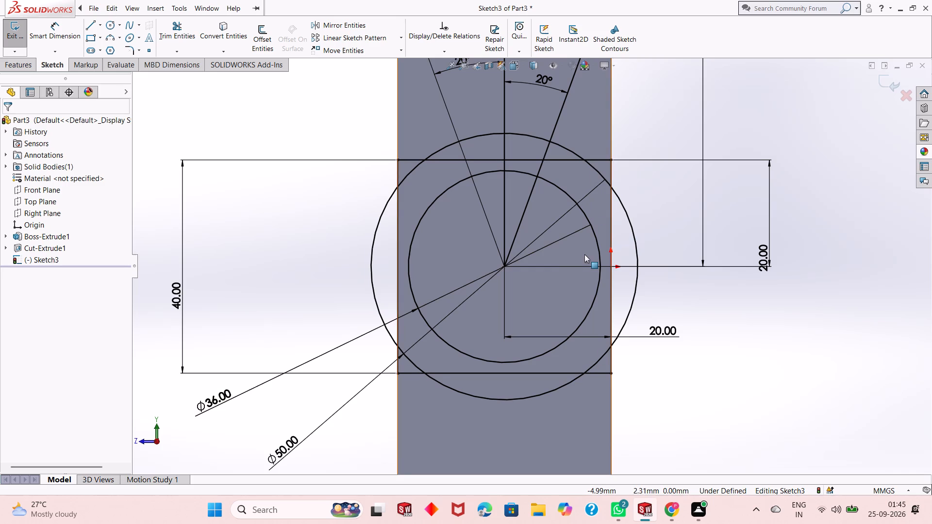
# Sketch two circles of about 2.6 mm radius, centred where the two slanted lines cross the 50 mm circle.
pyautogui.scroll(1, 534, 326)
pyautogui.scroll(-2, 551, 290)
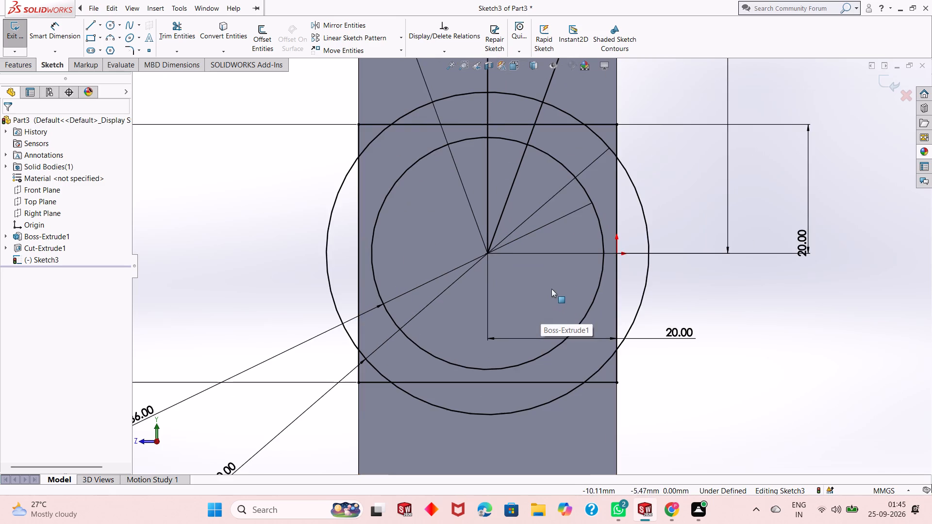
pyautogui.scroll(1, 553, 231)
pyautogui.scroll(-1, 553, 231)
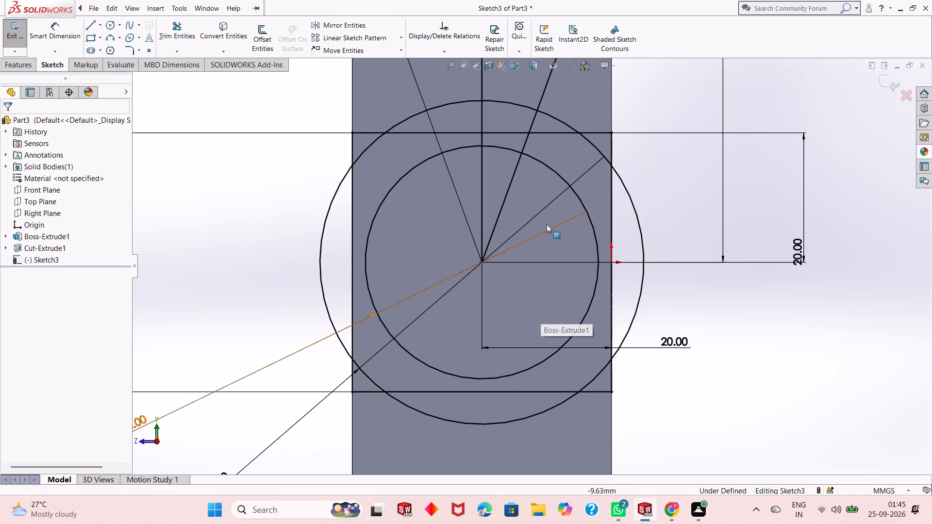
pyautogui.scroll(2, 481, 212)
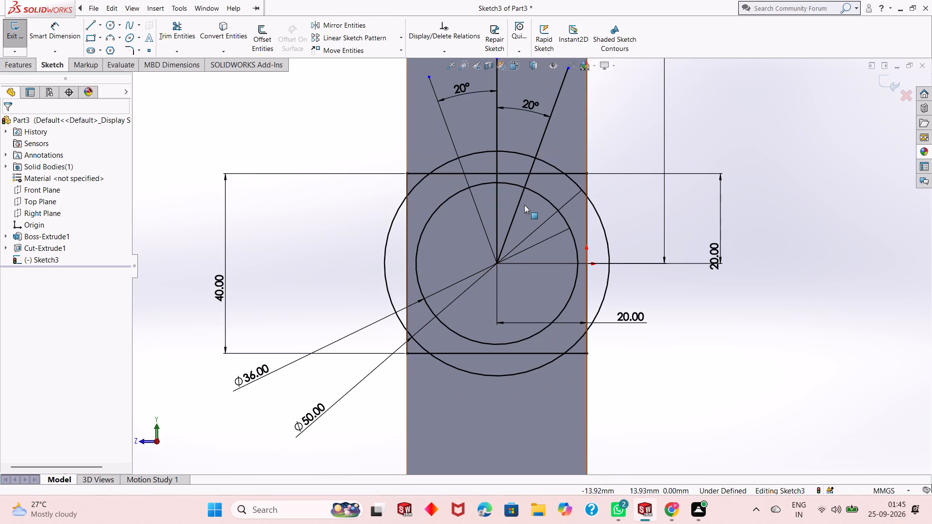
pyautogui.click(106, 25)
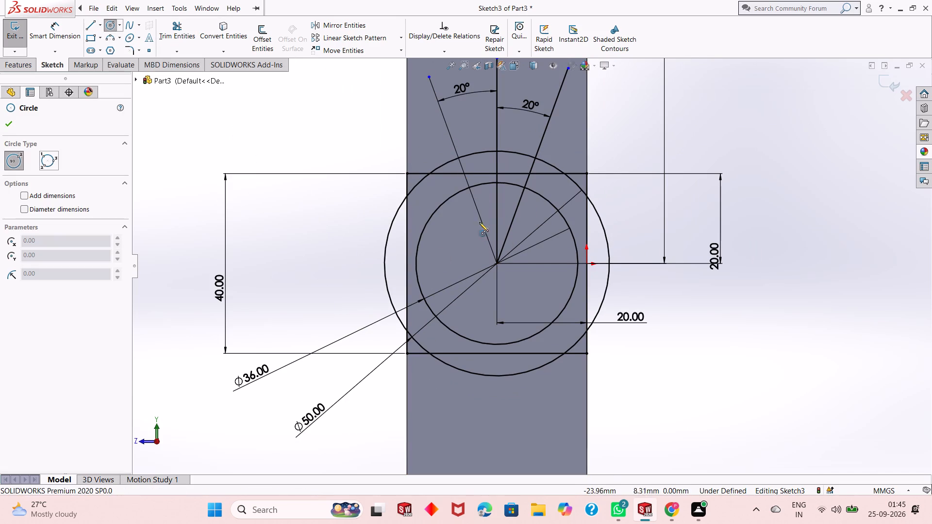
pyautogui.scroll(-3, 458, 157)
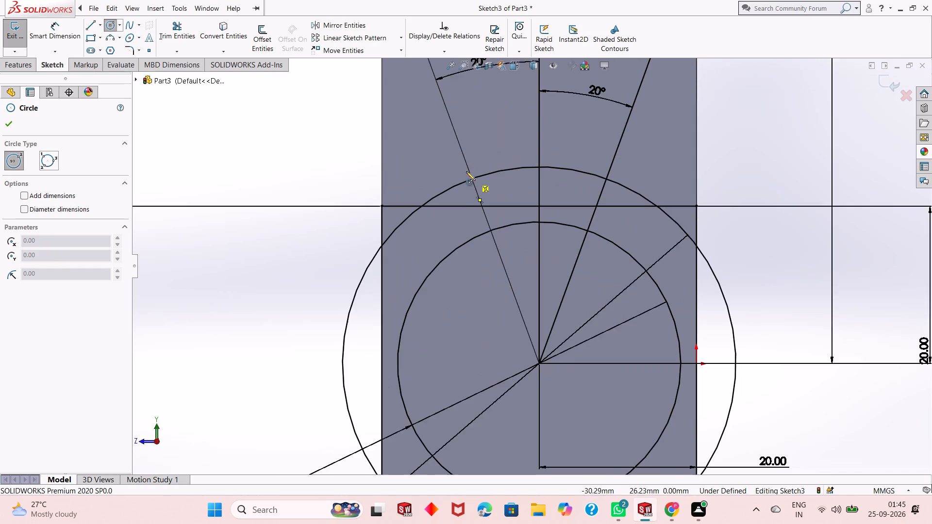
pyautogui.scroll(-2, 531, 211)
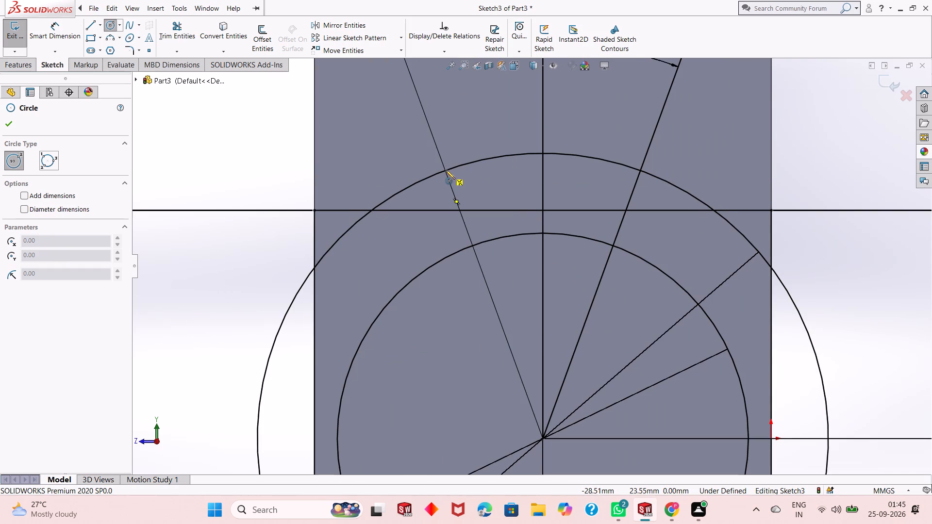
pyautogui.click(446, 170)
pyautogui.click(454, 142)
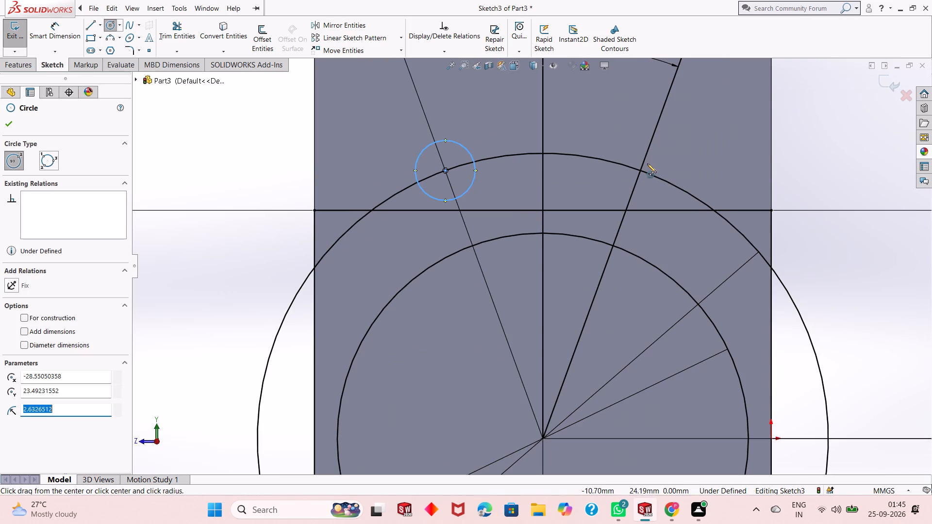
pyautogui.click(639, 170)
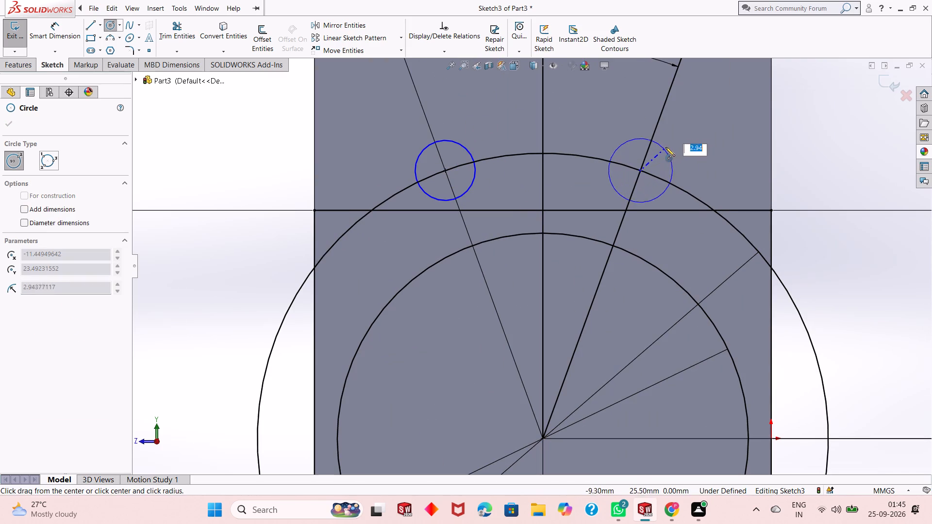
pyautogui.click(659, 147)
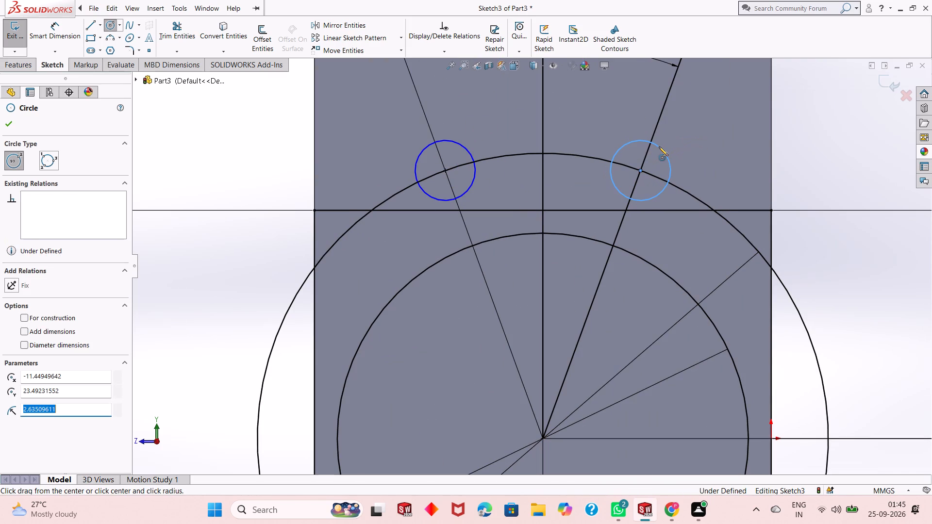
pyautogui.scroll(4, 570, 354)
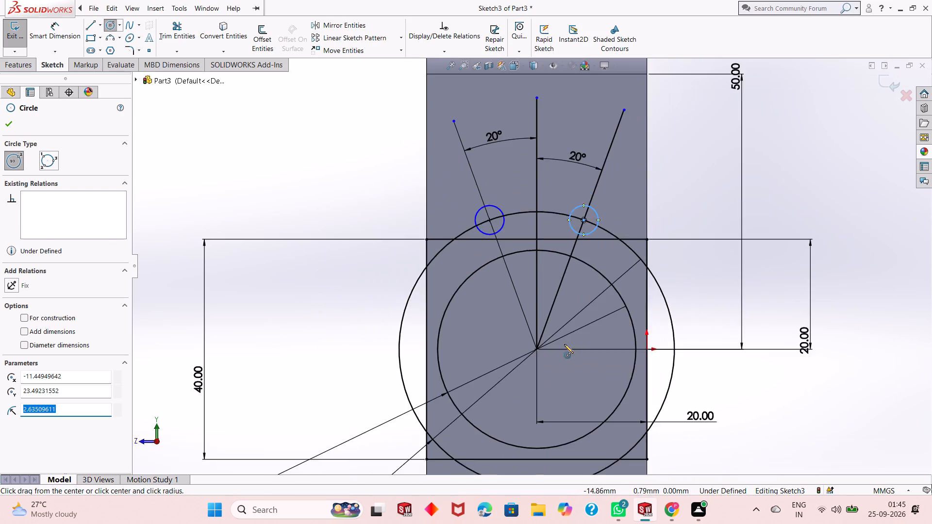
# Dimension the small circle on the slanted line right of the vertical line to a diameter of 16 mm.
pyautogui.scroll(3, 564, 344)
pyautogui.scroll(-3, 534, 440)
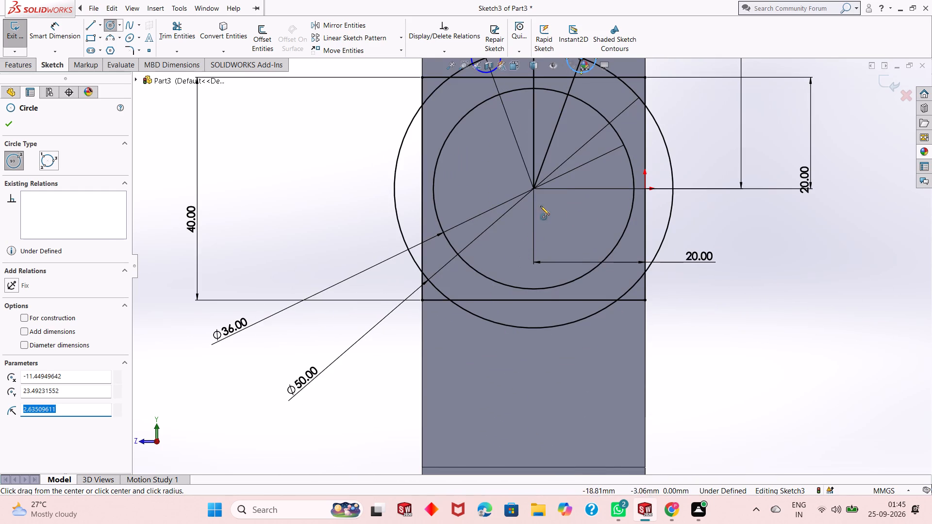
pyautogui.scroll(3, 566, 250)
pyautogui.scroll(-2, 581, 193)
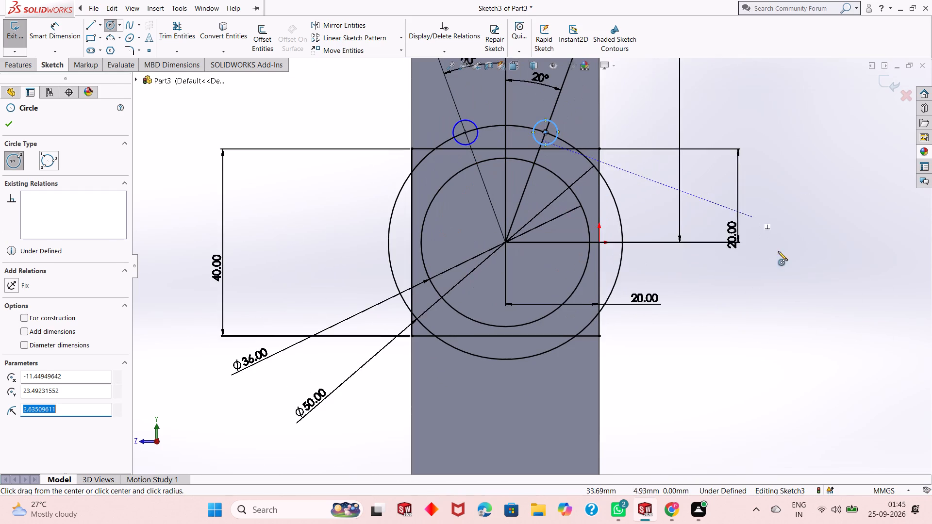
pyautogui.rightClick(768, 303)
pyautogui.click(787, 314)
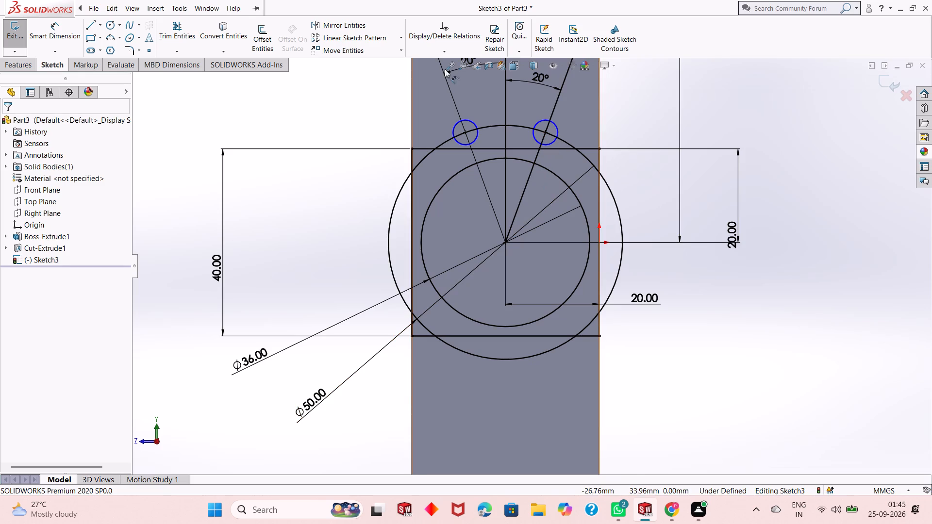
pyautogui.click(52, 35)
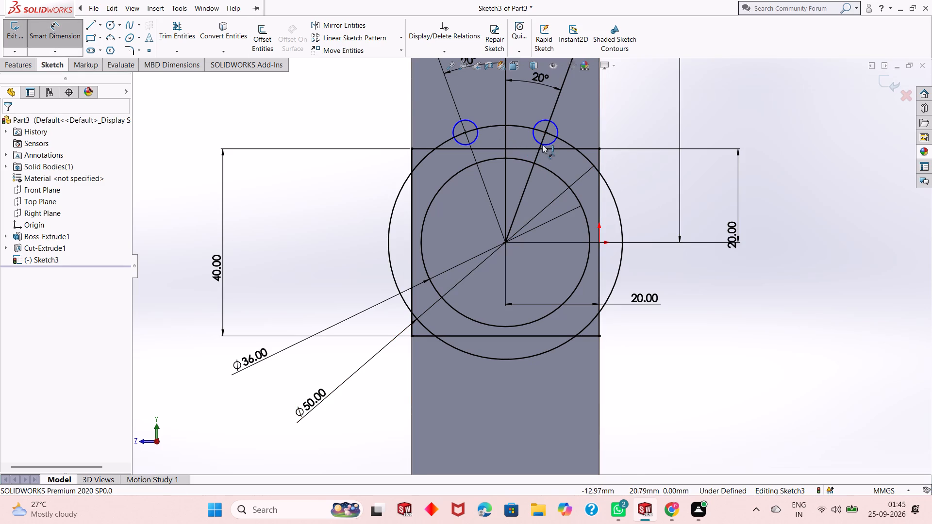
pyautogui.click(548, 144)
pyautogui.click(821, 156)
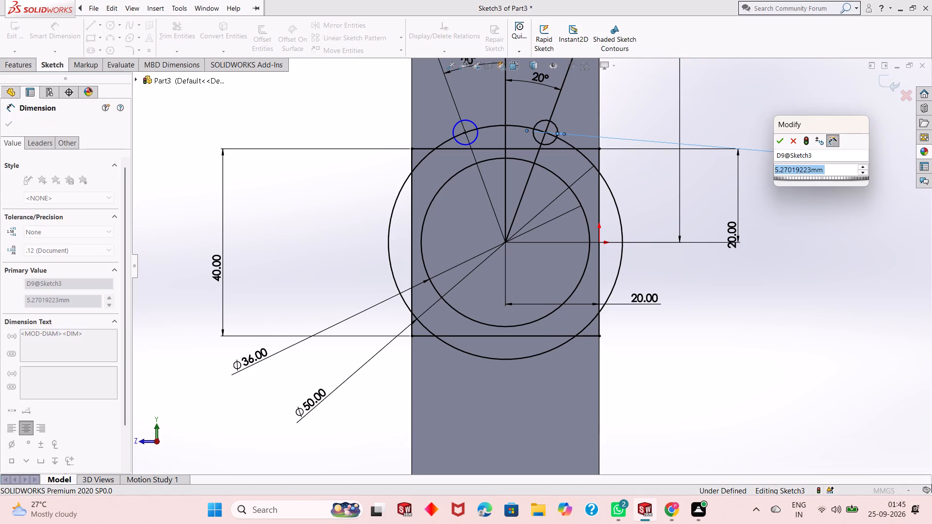
pyautogui.write('16')
pyautogui.press('Return')
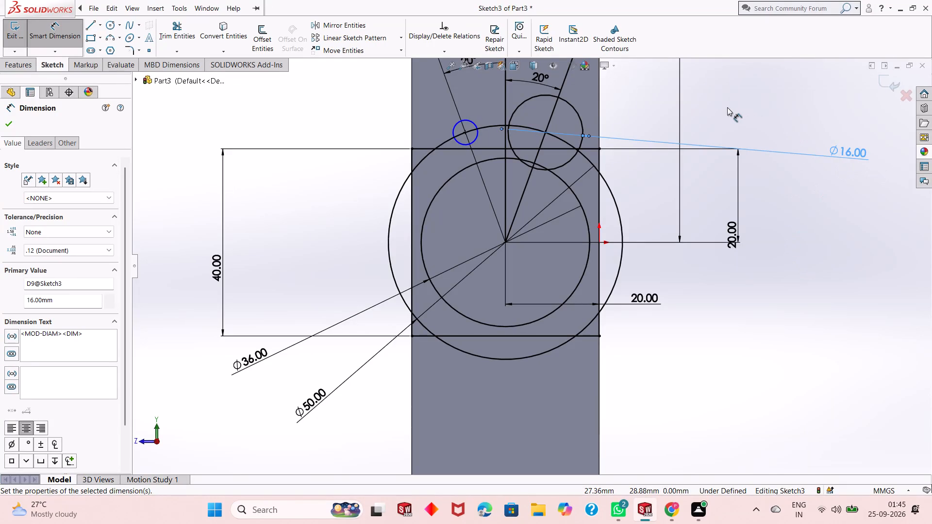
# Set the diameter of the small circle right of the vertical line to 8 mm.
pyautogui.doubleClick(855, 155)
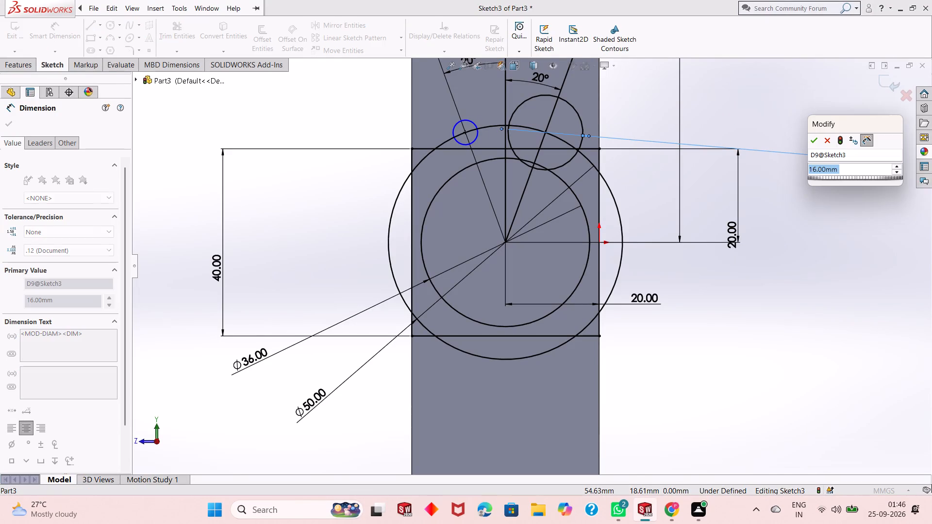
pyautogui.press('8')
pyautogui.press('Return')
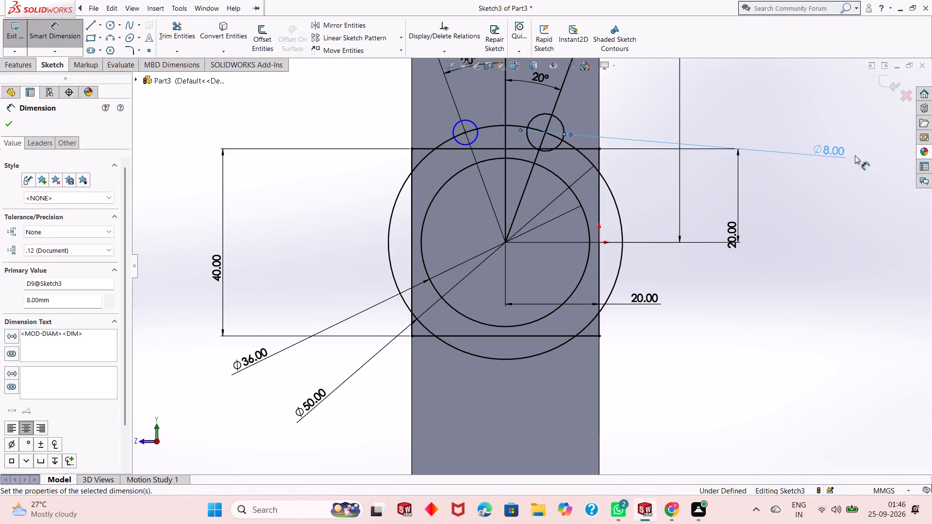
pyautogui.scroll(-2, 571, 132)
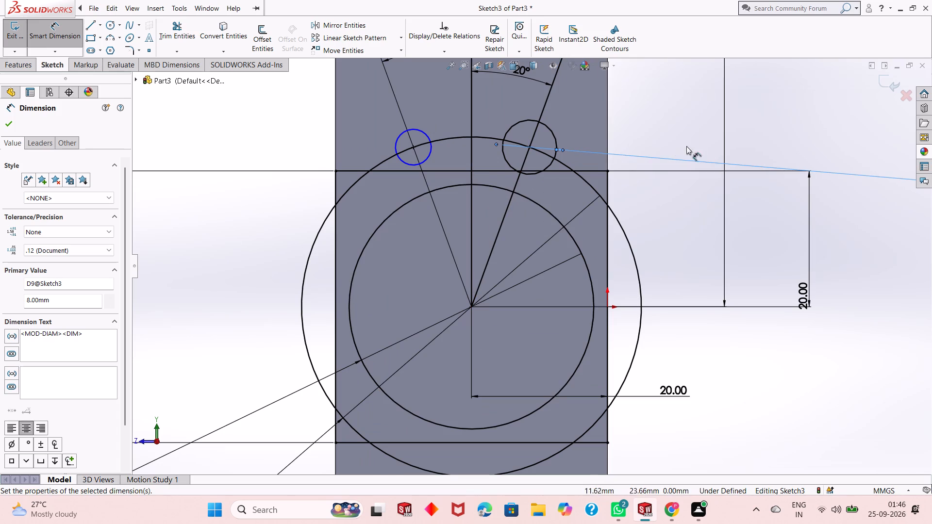
# Set the diameter of the small circle right of the vertical line to 16 mm.
pyautogui.scroll(2, 594, 185)
pyautogui.doubleClick(821, 206)
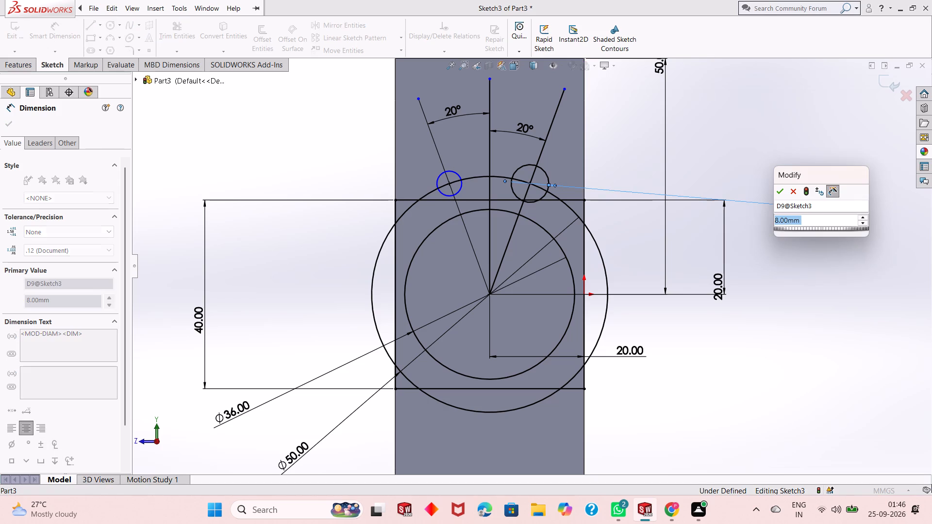
pyautogui.write('16')
pyautogui.press('Return')
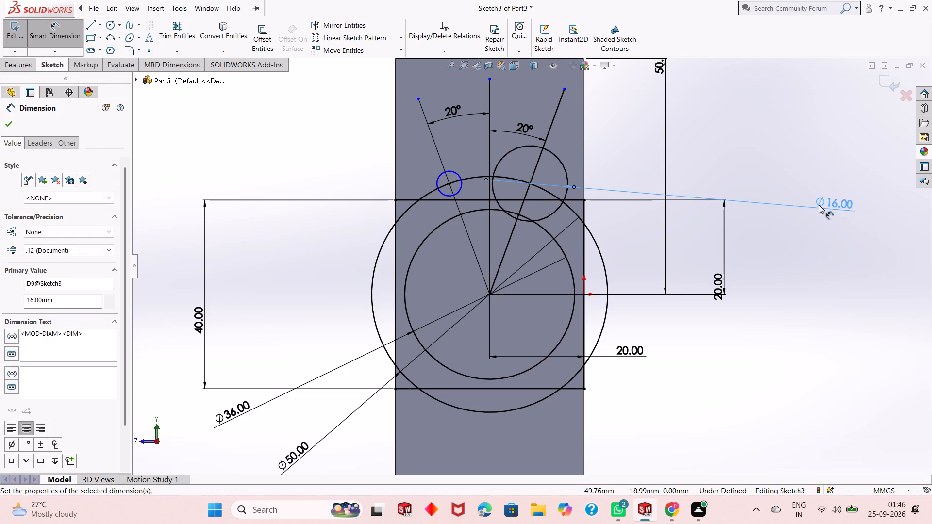
# Dimension the small circle on the slanted line left of the vertical line to a diameter of 16 mm.
pyautogui.scroll(-2, 823, 199)
pyautogui.scroll(1, 354, 264)
pyautogui.scroll(-2, 371, 242)
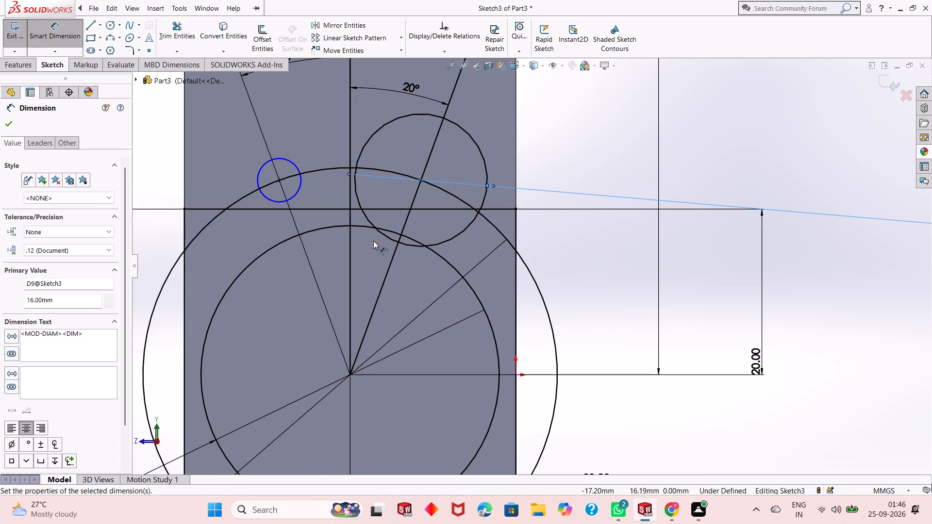
pyautogui.scroll(2, 393, 233)
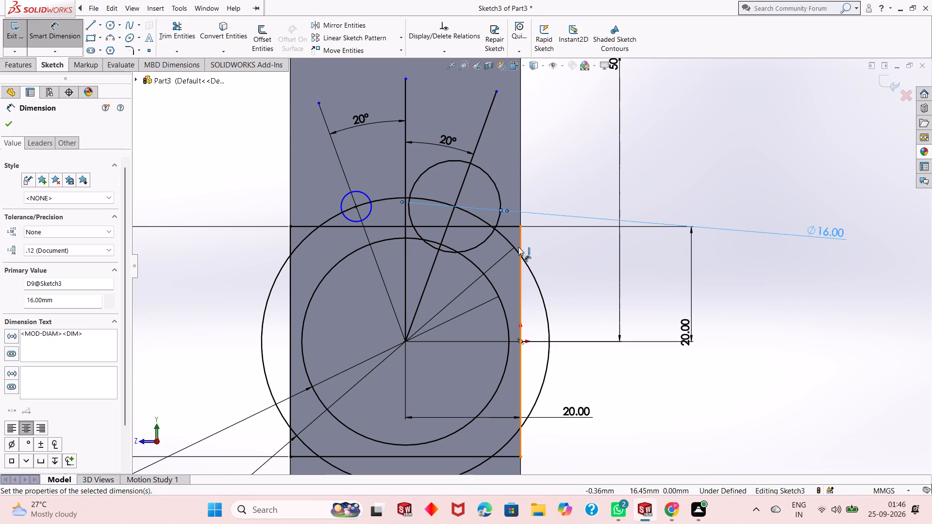
pyautogui.scroll(1, 488, 268)
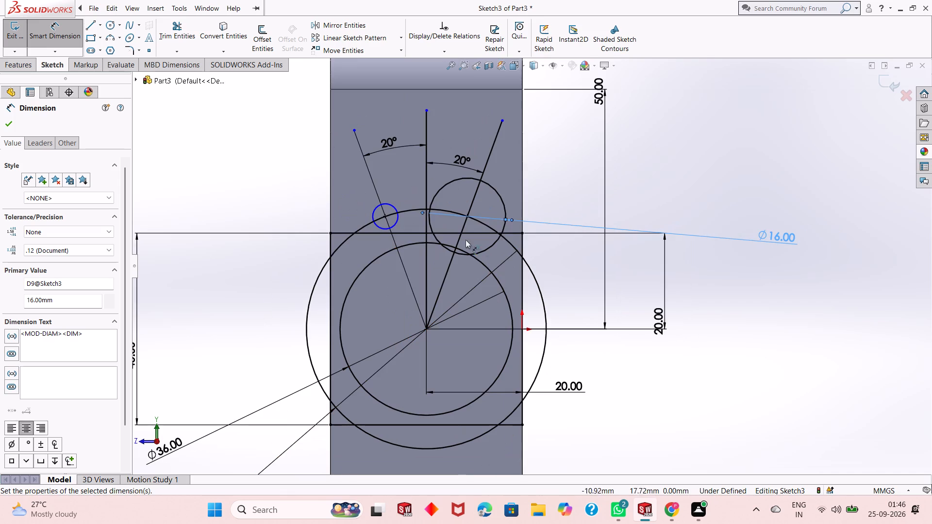
pyautogui.click(379, 228)
pyautogui.click(264, 251)
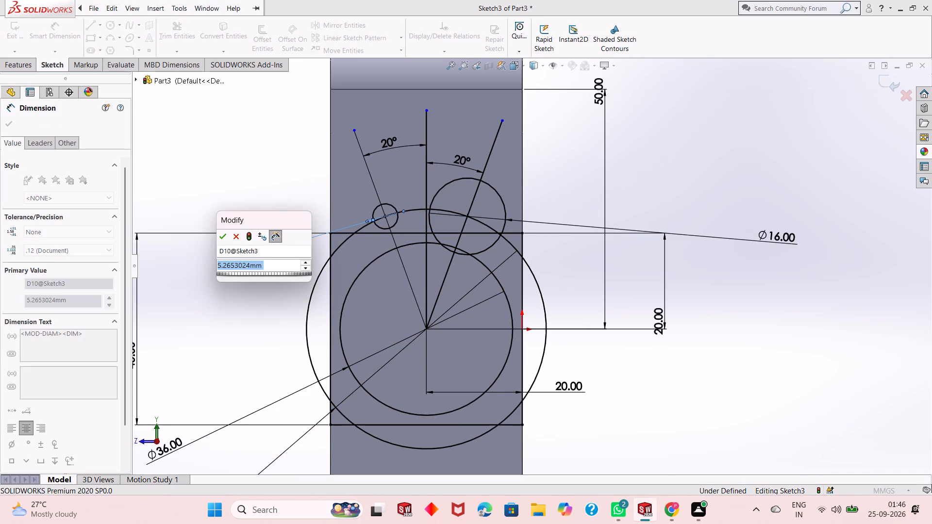
pyautogui.write('16')
pyautogui.press('Return')
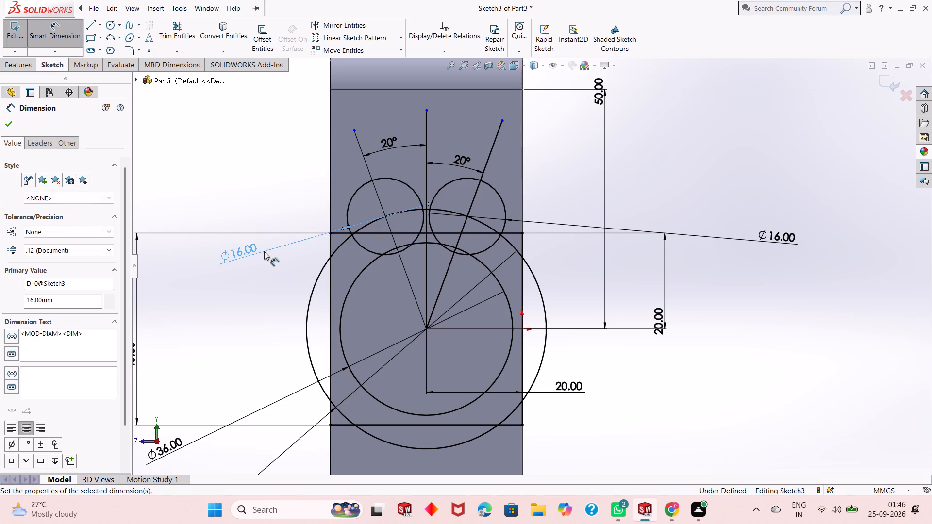
pyautogui.scroll(1, 406, 284)
pyautogui.scroll(1, 465, 297)
pyautogui.scroll(-2, 502, 346)
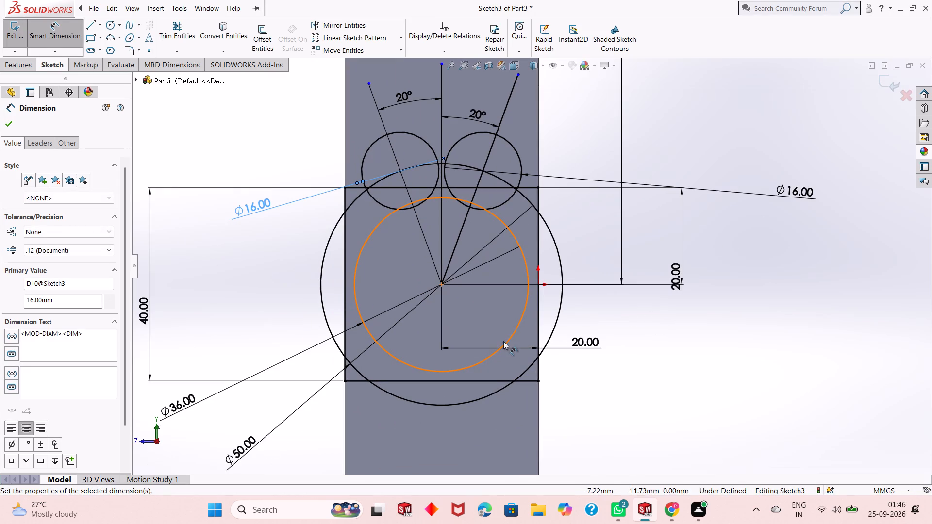
pyautogui.press('Escape')
pyautogui.press('Escape')
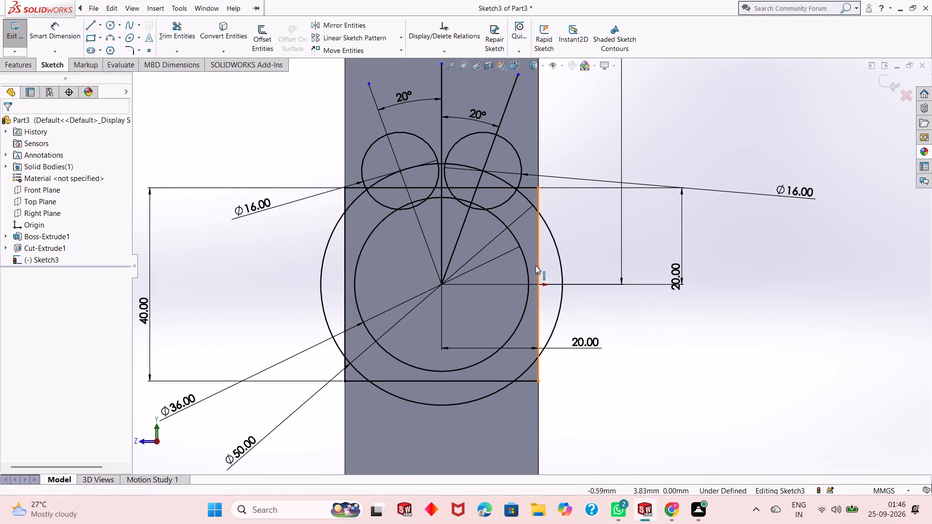
# Delete the vertical line and the two slanted lines from the sketch, together with their 20° angle dimensions.
pyautogui.scroll(1, 513, 162)
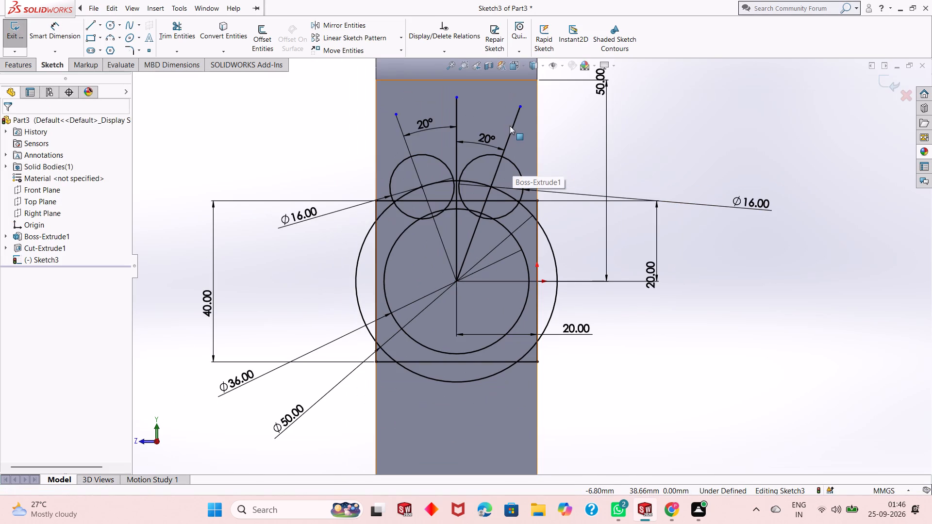
pyautogui.click(511, 133)
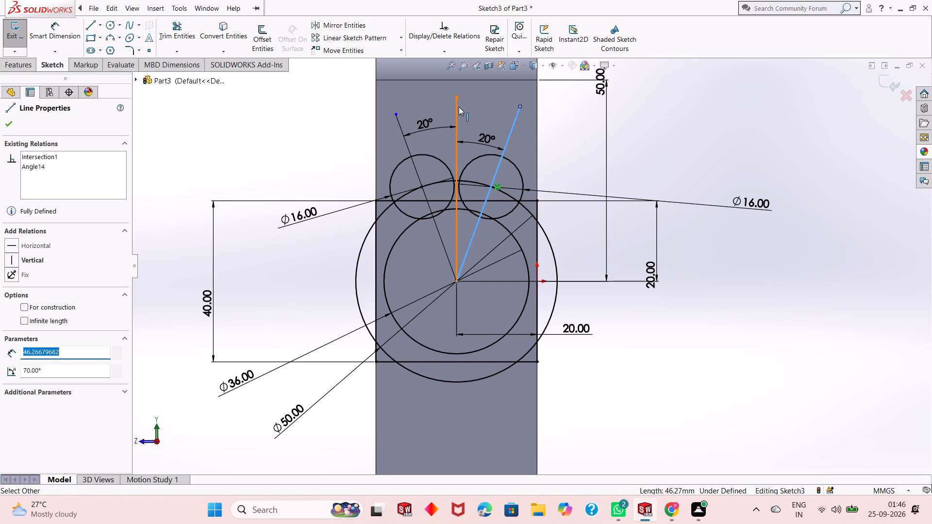
pyautogui.keyDown('ctrl'); pyautogui.click(458, 107); pyautogui.keyUp('ctrl')
pyautogui.keyDown('ctrl'); pyautogui.click(401, 125); pyautogui.keyUp('ctrl')
pyautogui.rightClick(237, 101)
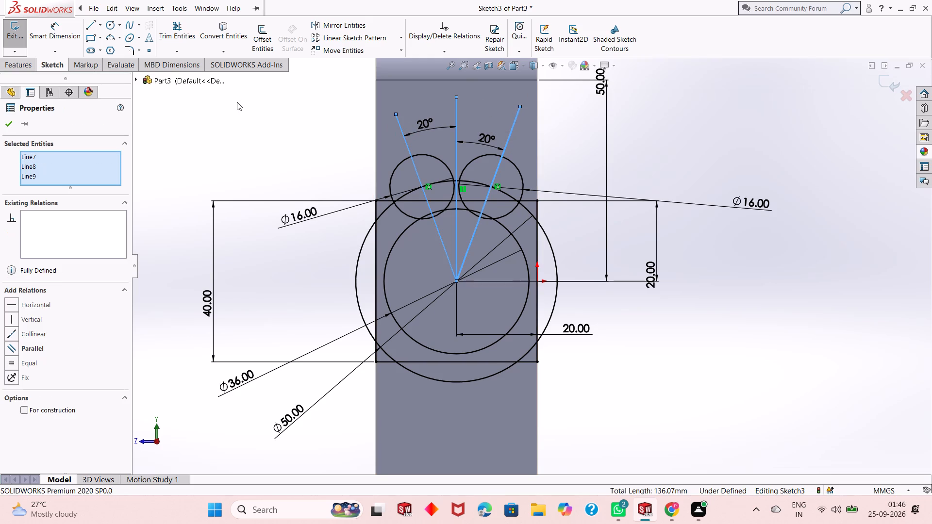
pyautogui.click(299, 231)
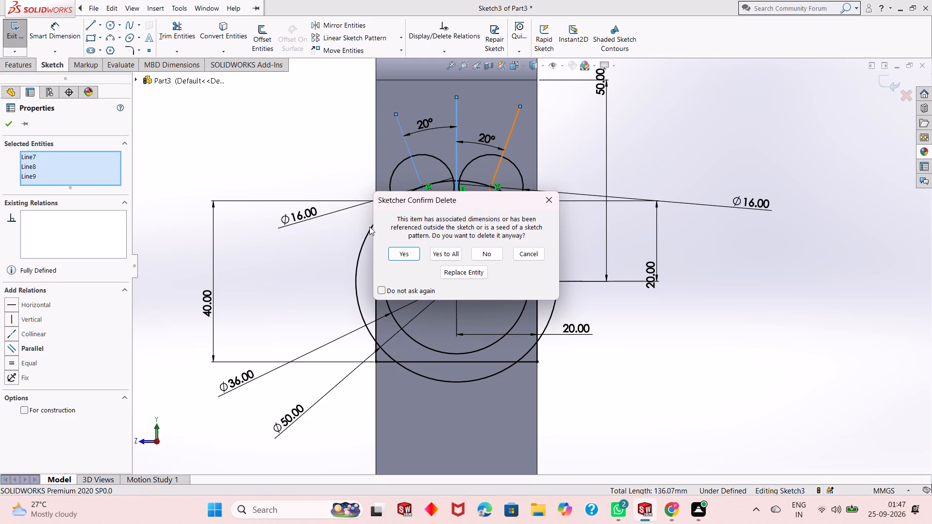
pyautogui.click(400, 253)
pyautogui.click(402, 253)
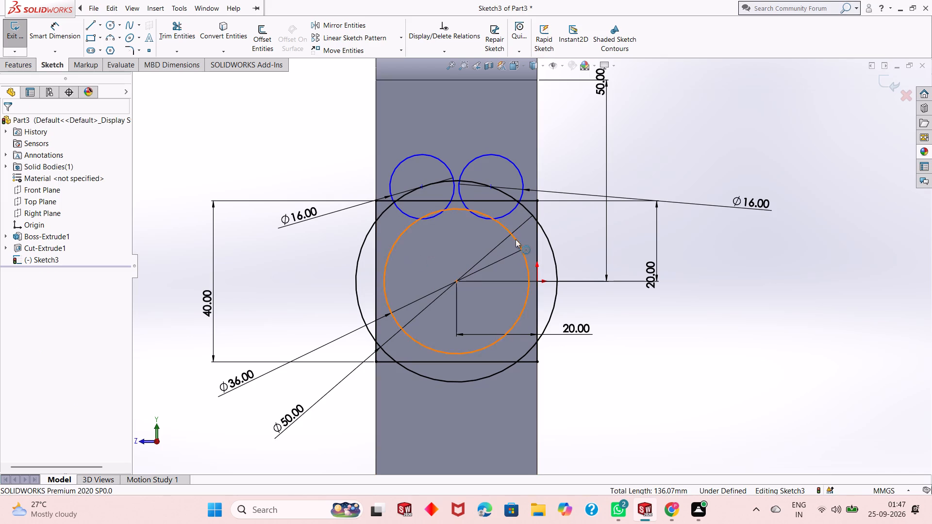
# Dimension the direct distance between the right 16 mm circle's centre and the common centre of the 36 mm and 50 mm circles.
pyautogui.click(49, 35)
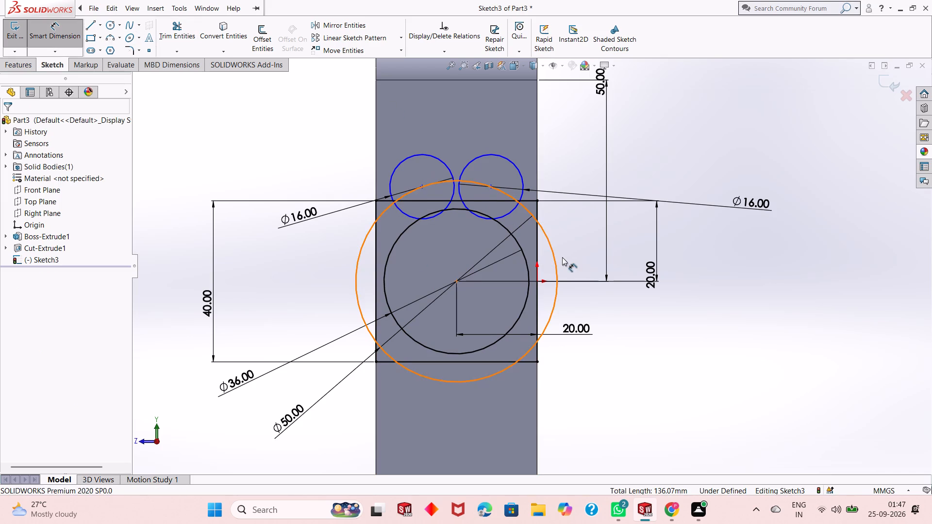
pyautogui.scroll(-2, 562, 257)
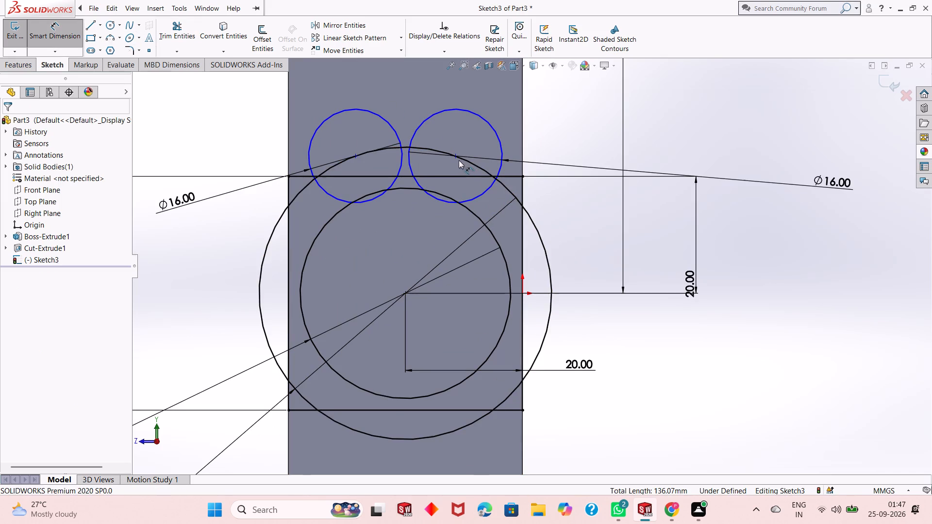
pyautogui.click(455, 156)
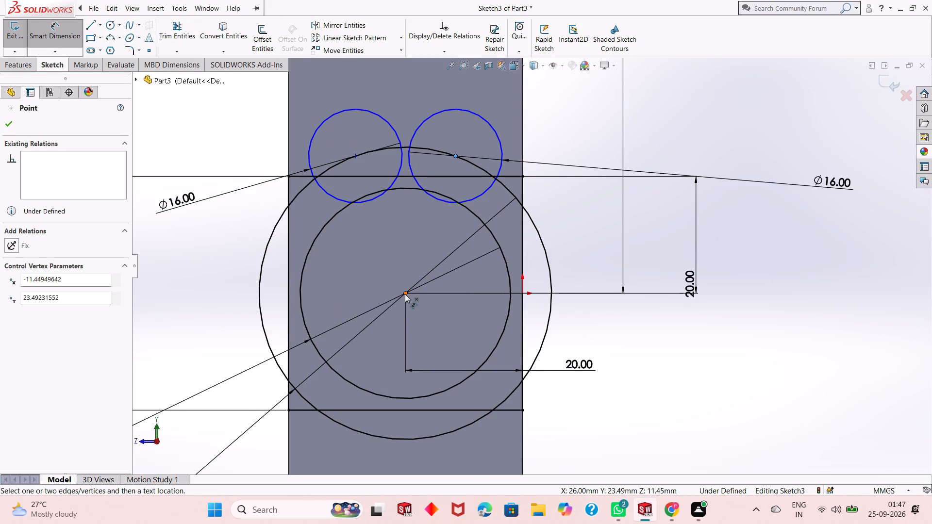
pyautogui.click(405, 294)
pyautogui.click(614, 357)
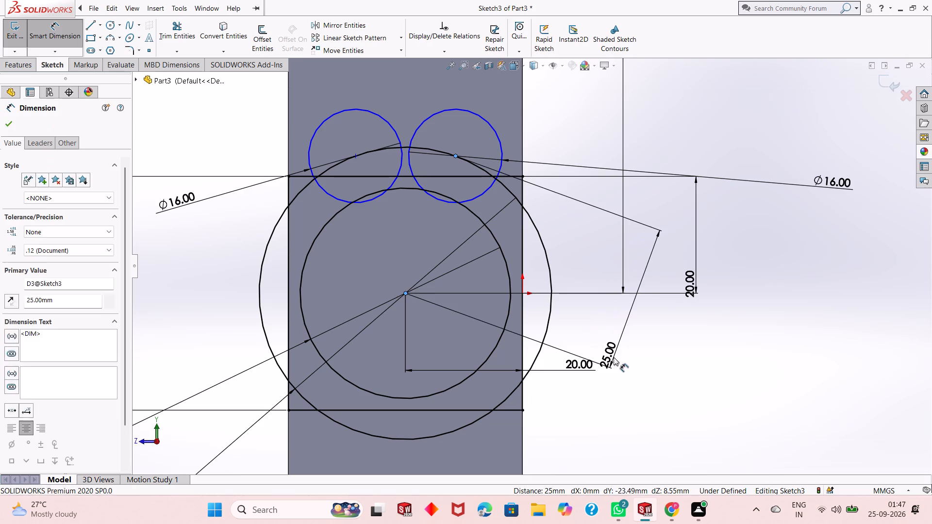
pyautogui.click(569, 339)
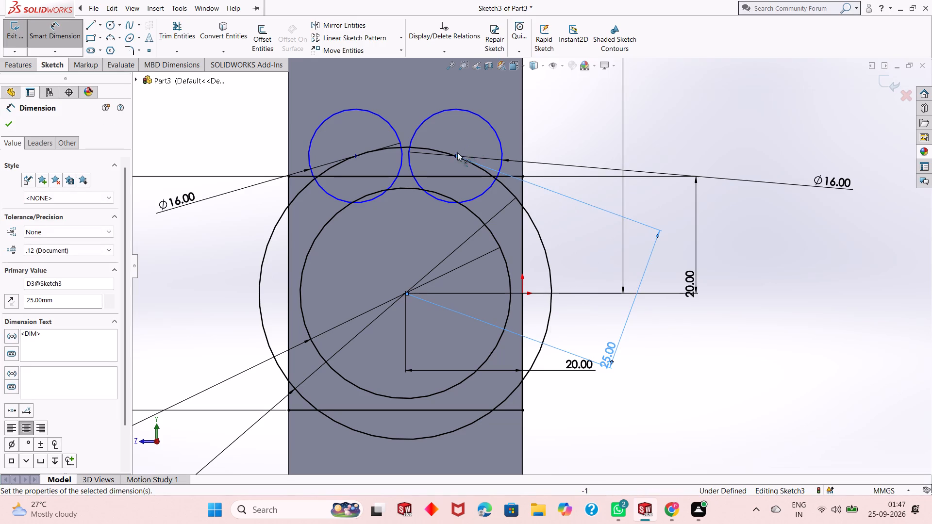
# Dimension the vertical distance from the left 16 mm circle's centre to the common centre of the two large circles.
pyautogui.click(355, 155)
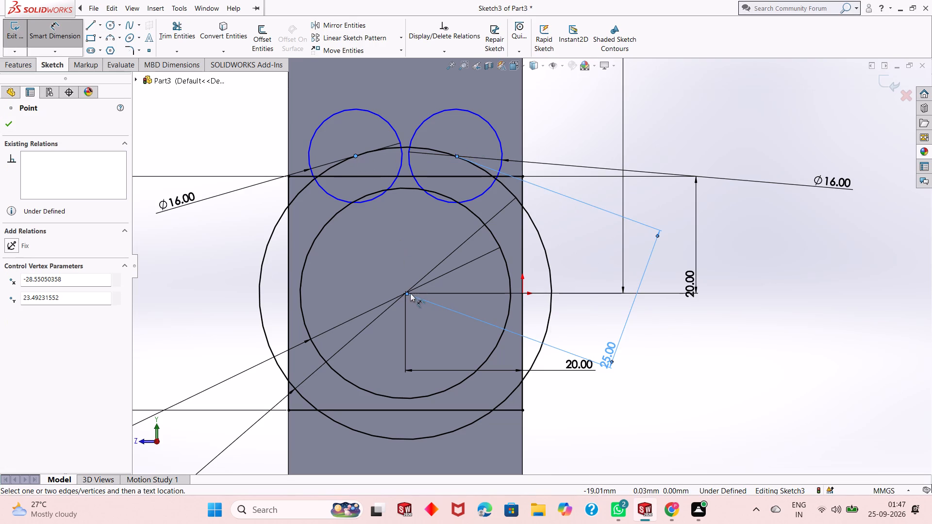
pyautogui.click(407, 291)
pyautogui.click(778, 247)
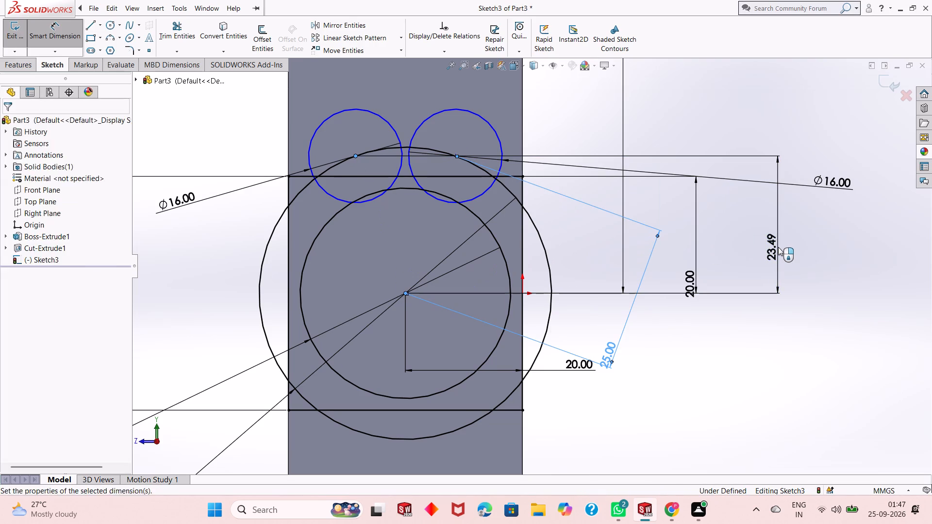
pyautogui.click(734, 229)
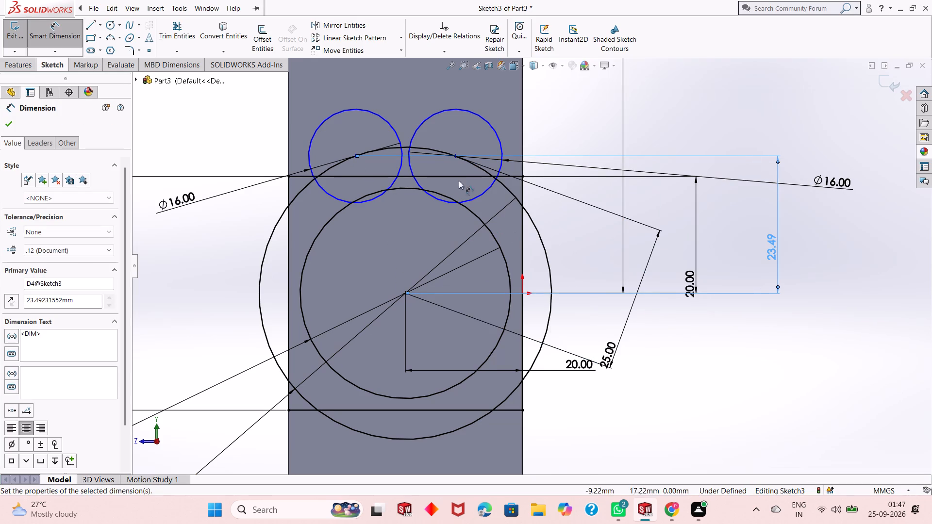
# Dimension the horizontal distance between the centres of the two 16 mm circles.
pyautogui.click(357, 159)
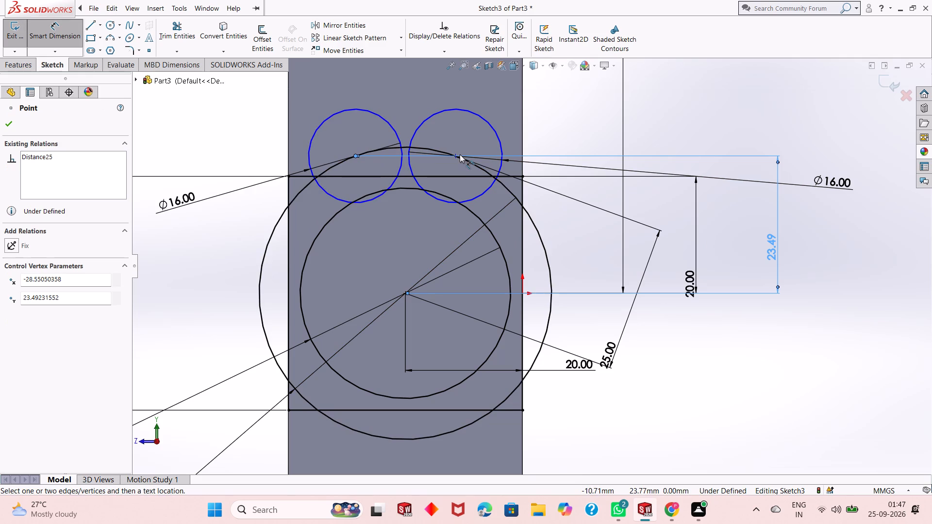
pyautogui.click(453, 154)
pyautogui.click(441, 88)
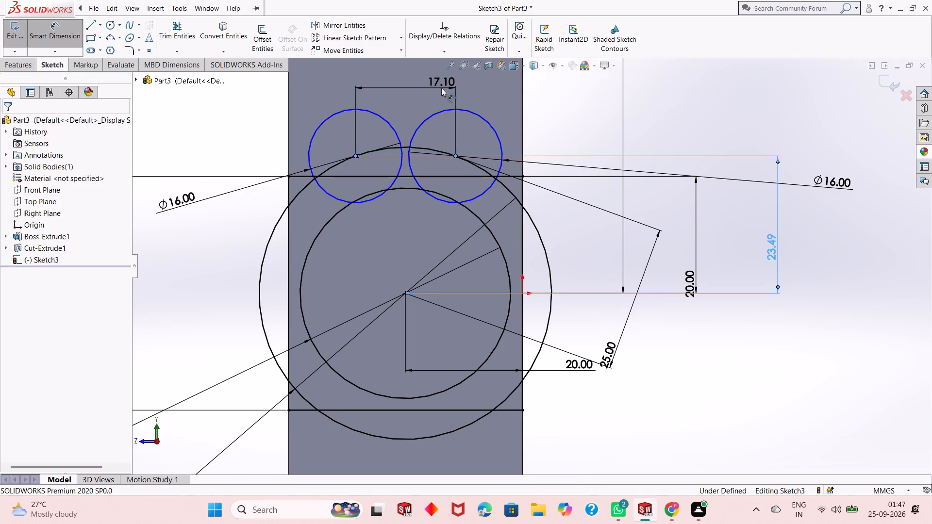
pyautogui.click(403, 75)
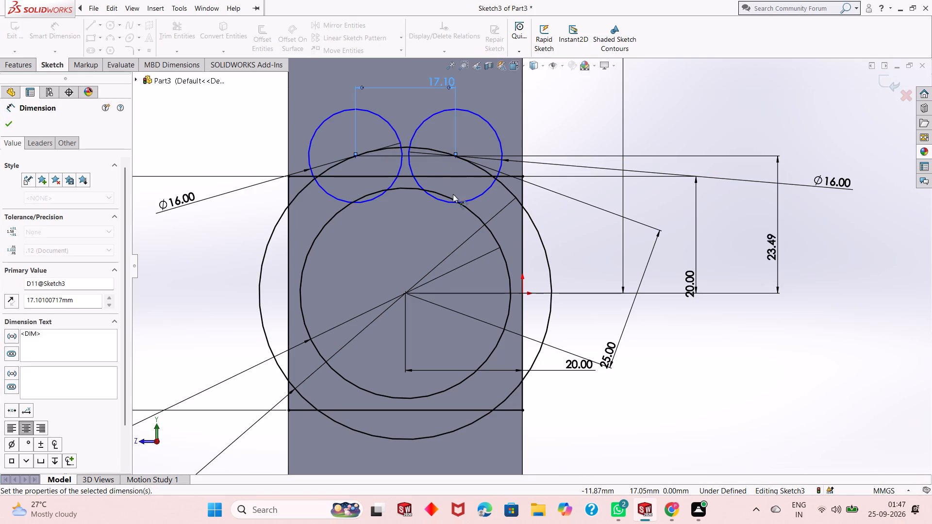
pyautogui.scroll(2, 454, 207)
pyautogui.scroll(-2, 470, 295)
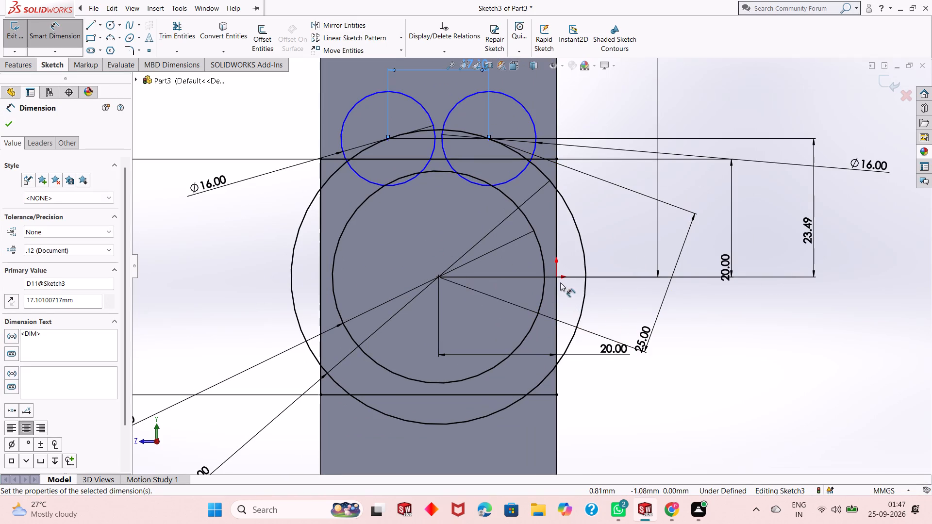
# Dimension the horizontal distance from the sketch origin to the right 16 mm circle's centre.
pyautogui.click(557, 277)
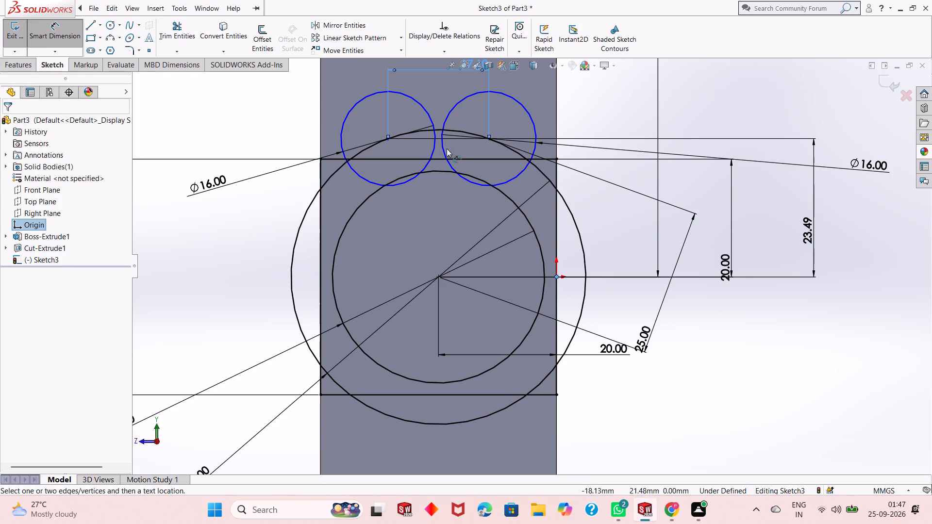
pyautogui.click(489, 140)
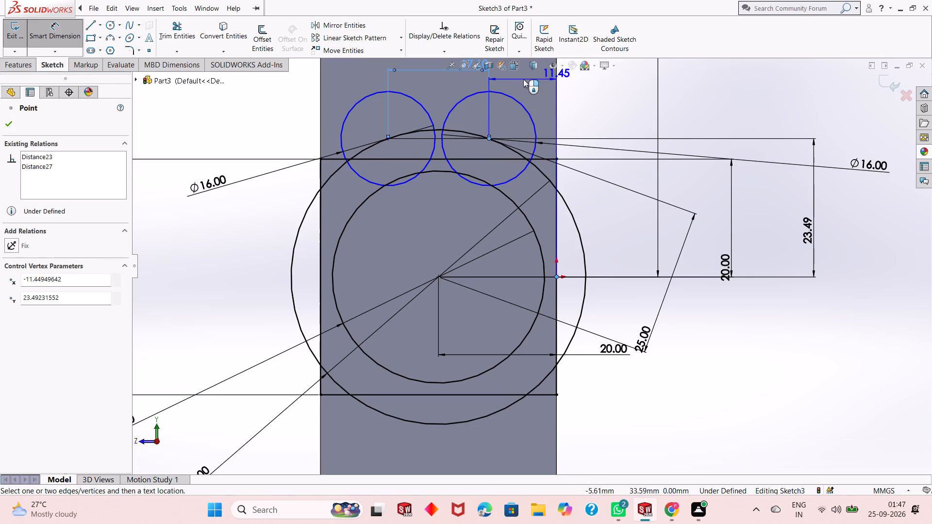
pyautogui.click(526, 89)
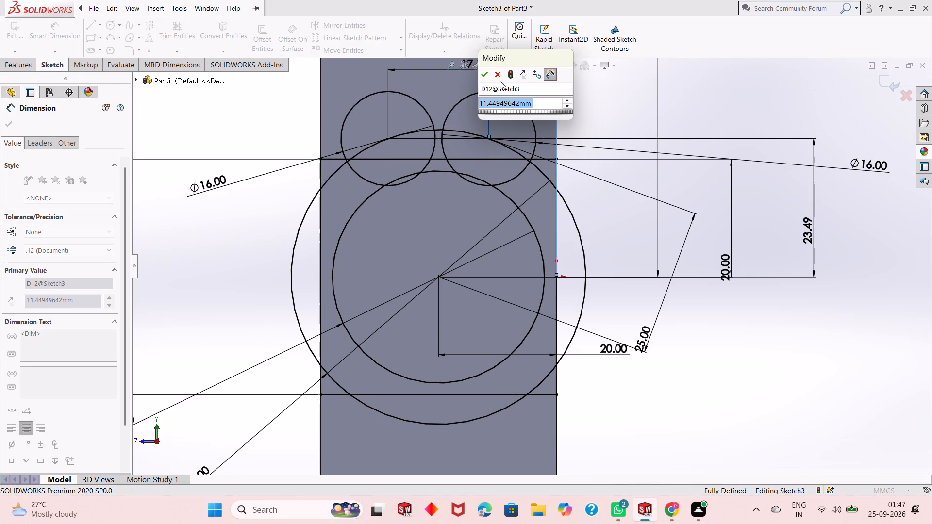
pyautogui.click(488, 75)
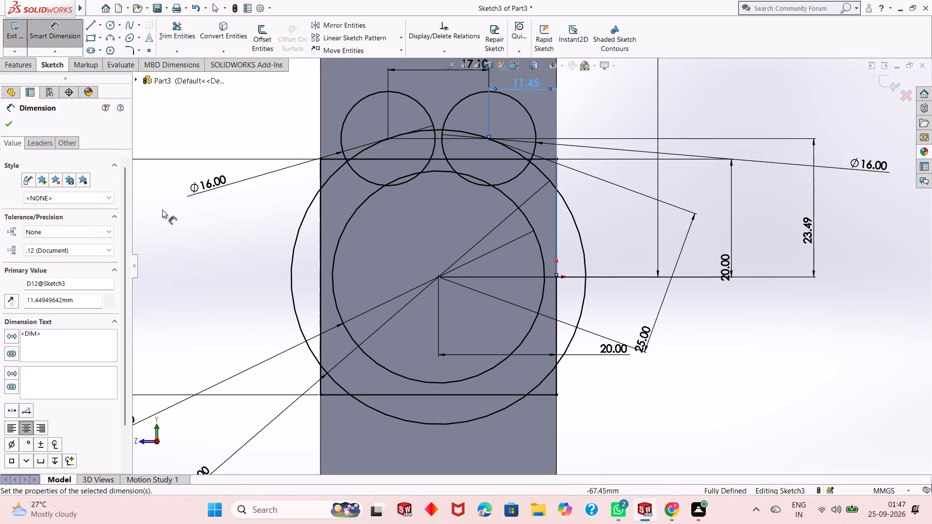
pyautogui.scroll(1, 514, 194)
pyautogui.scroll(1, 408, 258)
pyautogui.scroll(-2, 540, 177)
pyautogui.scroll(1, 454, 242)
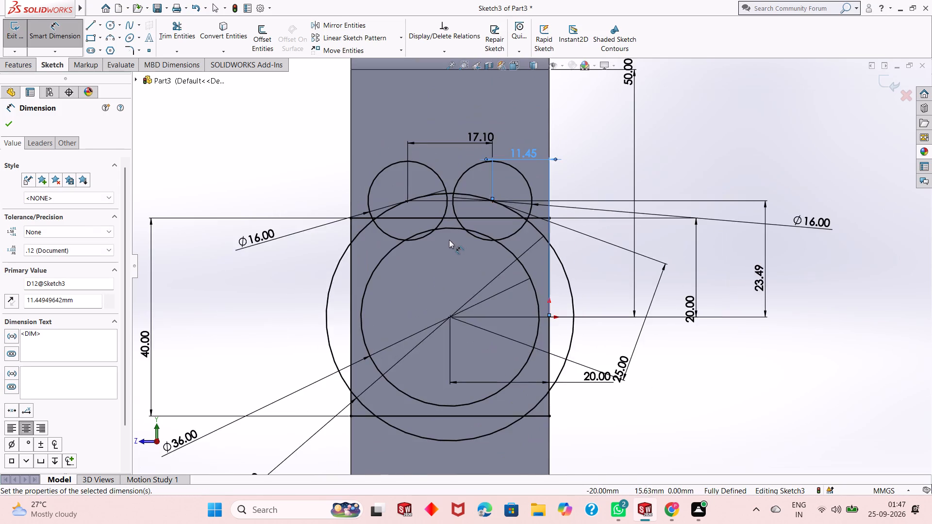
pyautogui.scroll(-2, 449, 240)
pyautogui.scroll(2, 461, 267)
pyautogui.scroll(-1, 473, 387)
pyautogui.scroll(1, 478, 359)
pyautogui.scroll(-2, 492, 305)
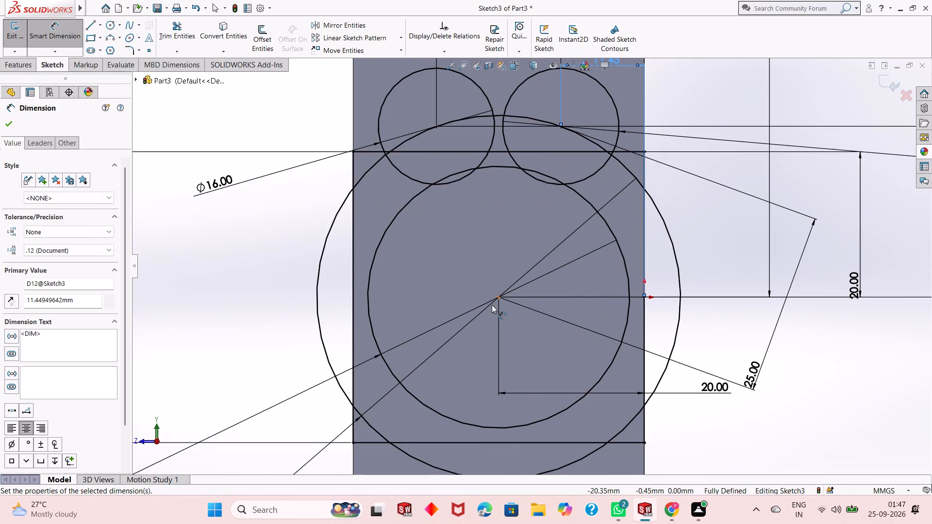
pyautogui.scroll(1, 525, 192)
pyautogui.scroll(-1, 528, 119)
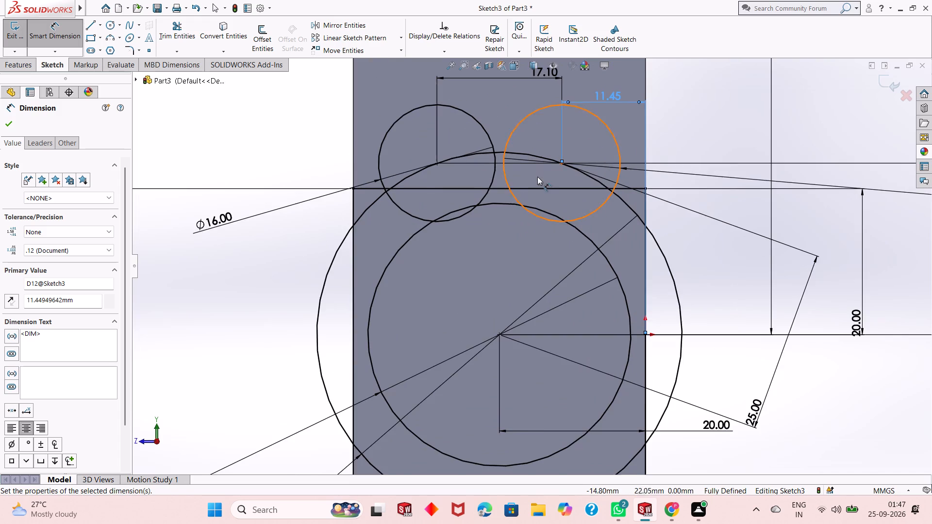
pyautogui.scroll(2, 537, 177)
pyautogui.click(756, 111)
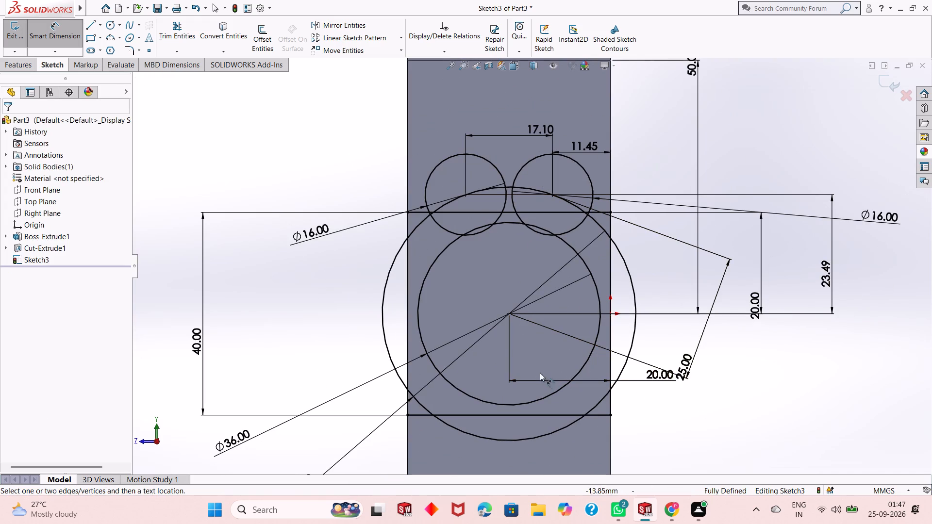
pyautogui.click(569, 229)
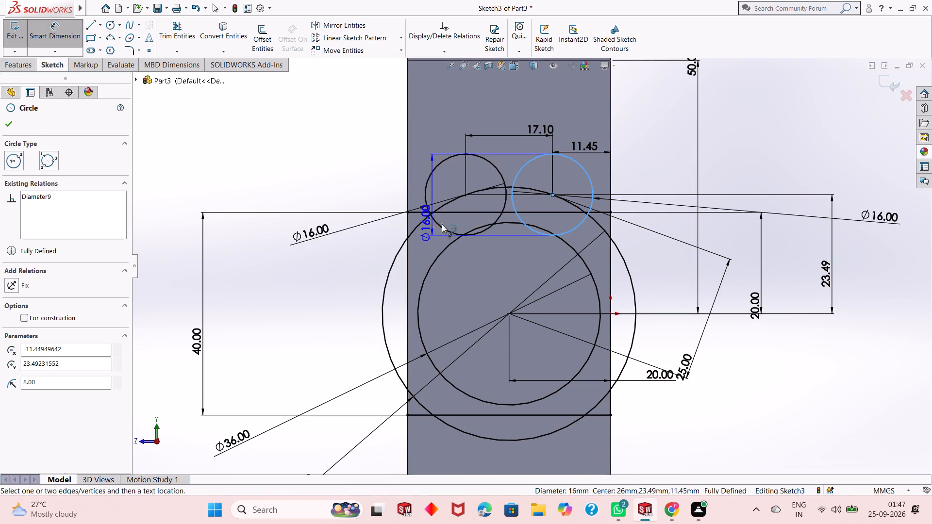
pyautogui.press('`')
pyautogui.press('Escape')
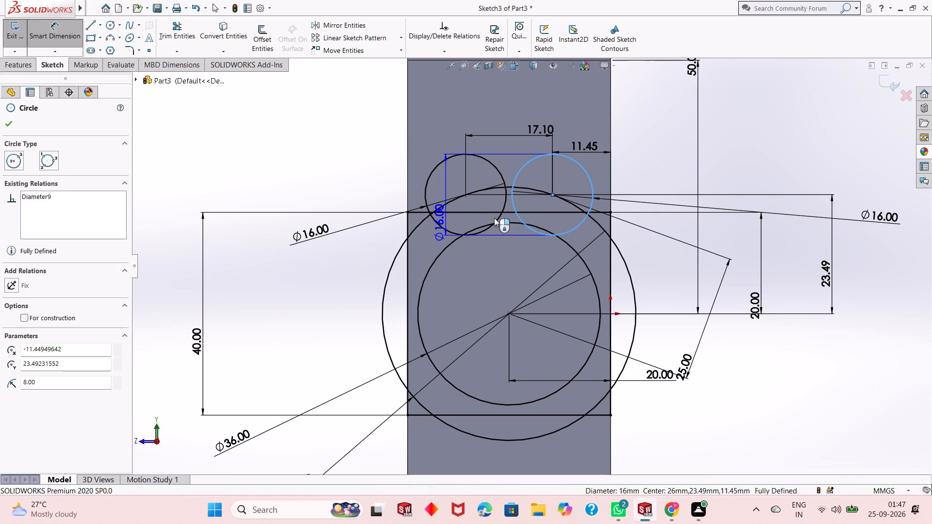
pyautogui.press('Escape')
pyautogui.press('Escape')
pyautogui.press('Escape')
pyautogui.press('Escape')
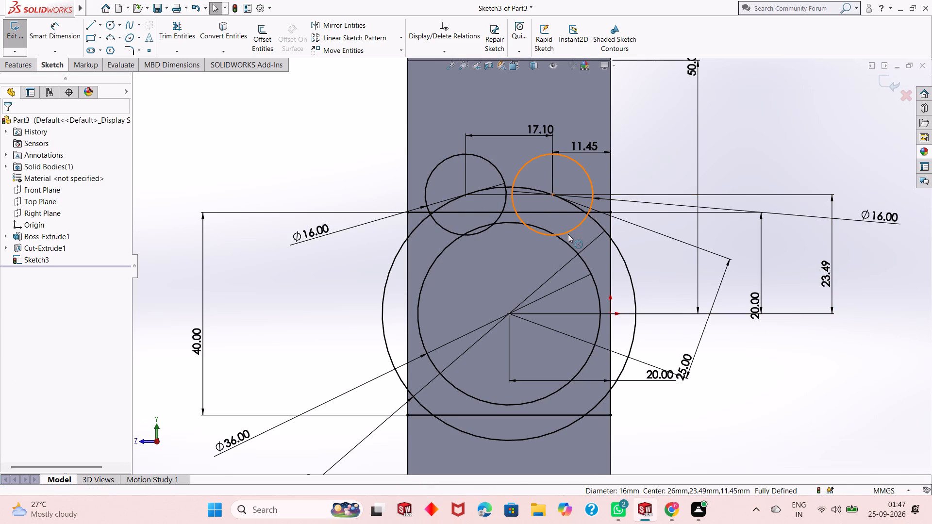
# Circular-pattern the two 16 mm circles about the large circles' common centre, with 2 equally spaced instances over 360°.
pyautogui.click(568, 234)
pyautogui.keyDown('ctrl'); pyautogui.click(449, 229); pyautogui.keyUp('ctrl')
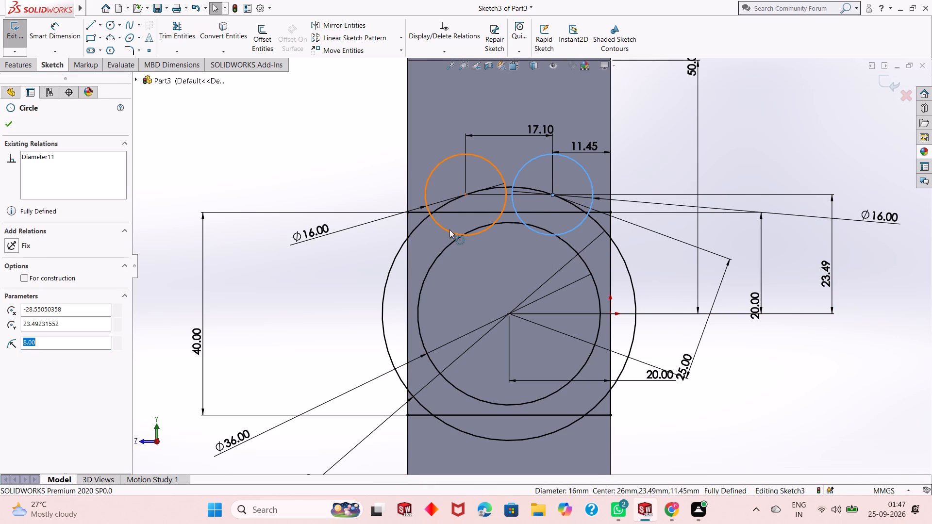
pyautogui.click(401, 41)
pyautogui.click(397, 67)
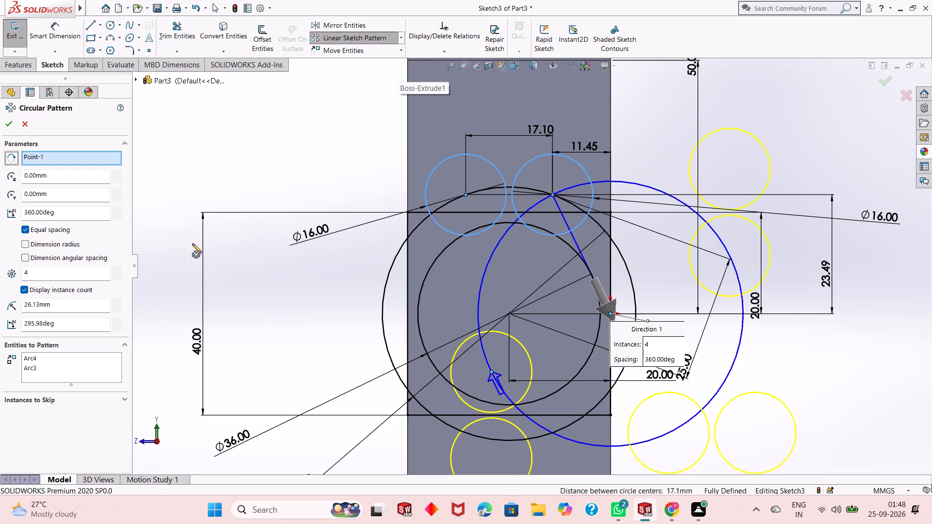
pyautogui.rightClick(60, 160)
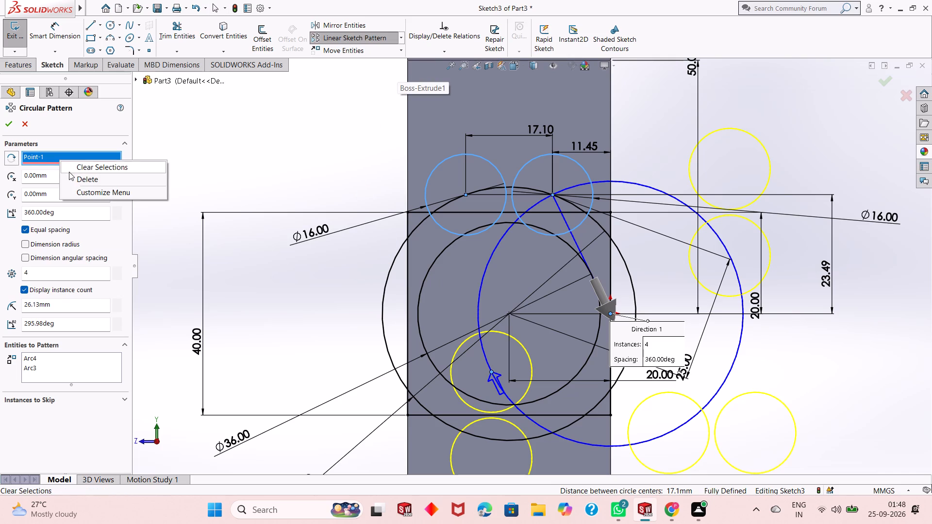
pyautogui.click(71, 175)
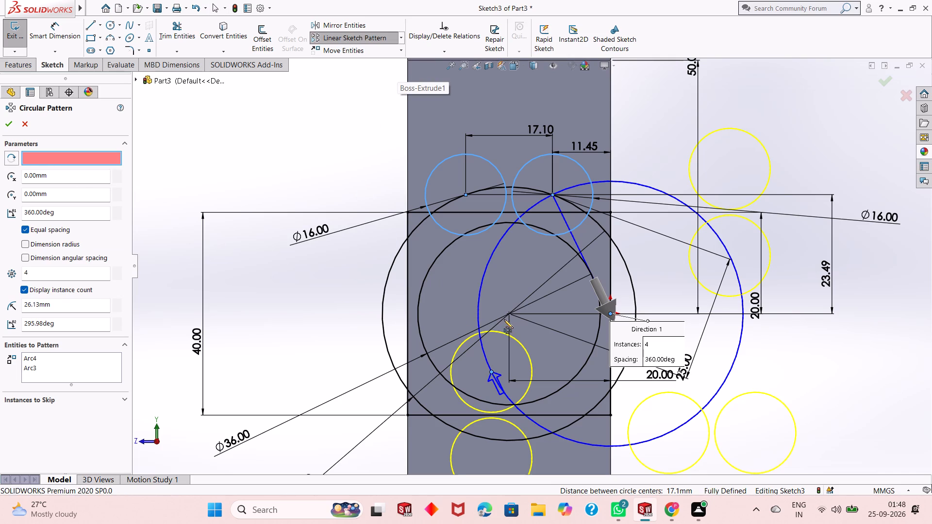
pyautogui.click(507, 314)
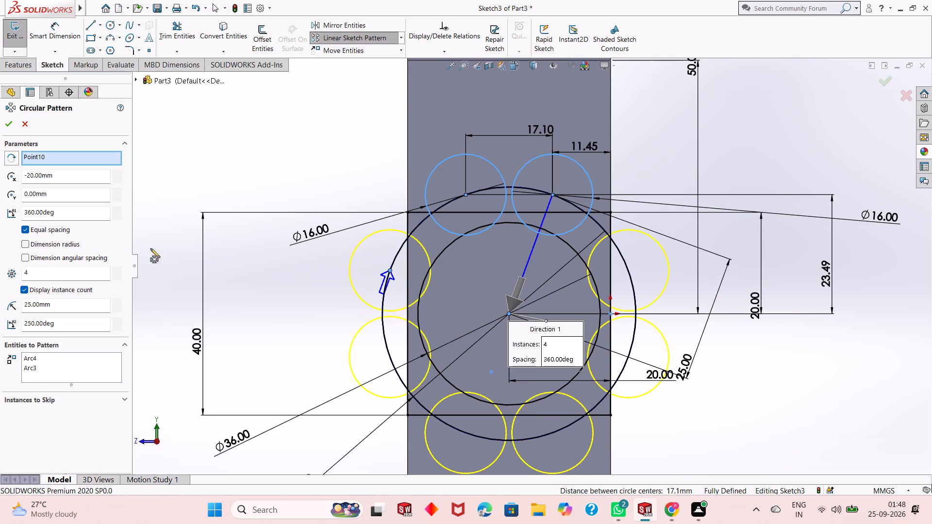
pyautogui.doubleClick(66, 273)
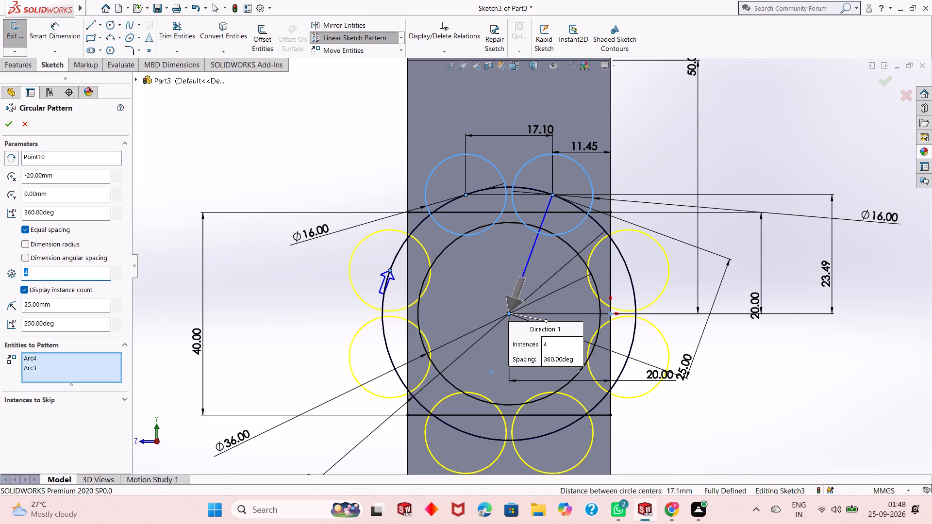
pyautogui.press('2')
pyautogui.press('Return')
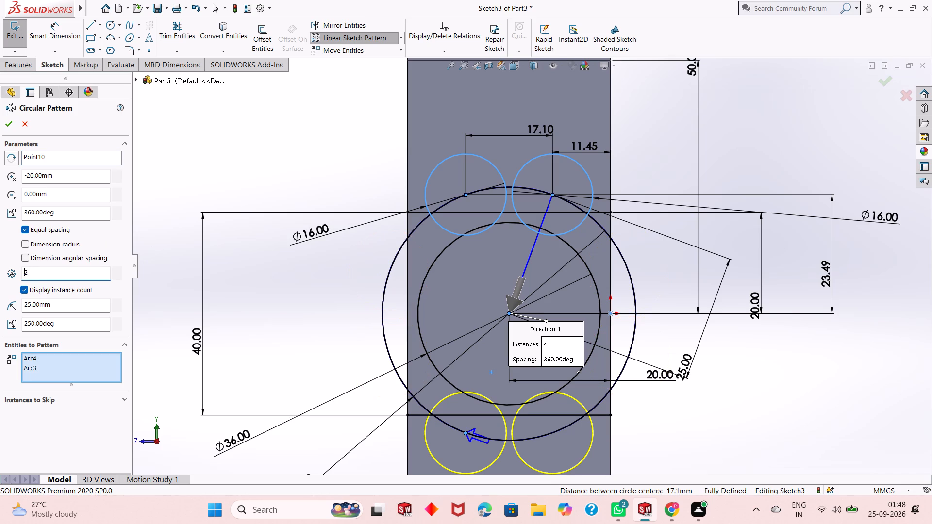
pyautogui.click(11, 125)
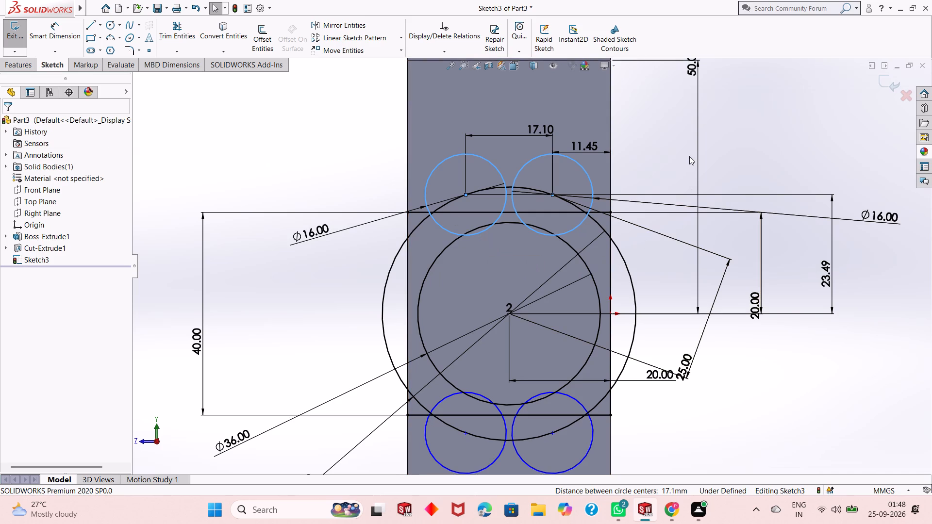
pyautogui.rightClick(658, 148)
pyautogui.click(635, 153)
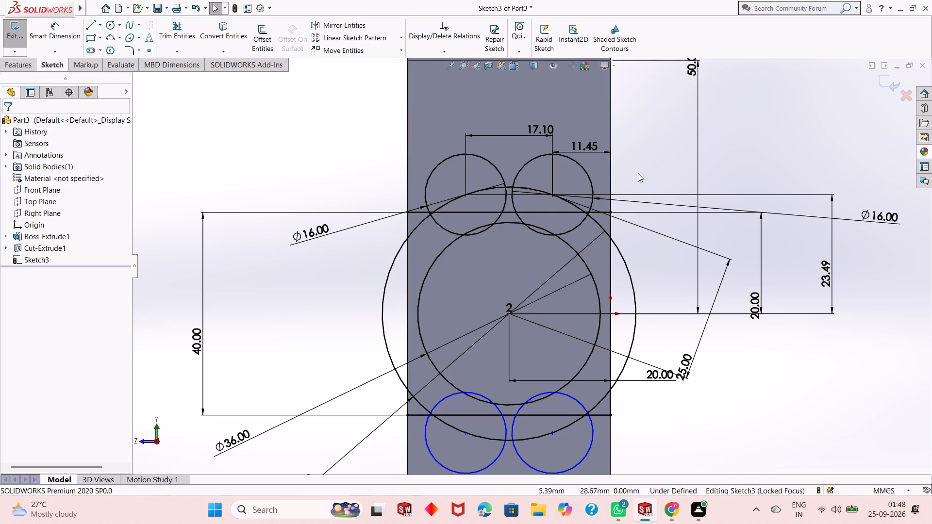
# Delete the rectangle's upper and lower horizontal lines from the sketch, including their associated dimensions.
pyautogui.scroll(-1, 616, 235)
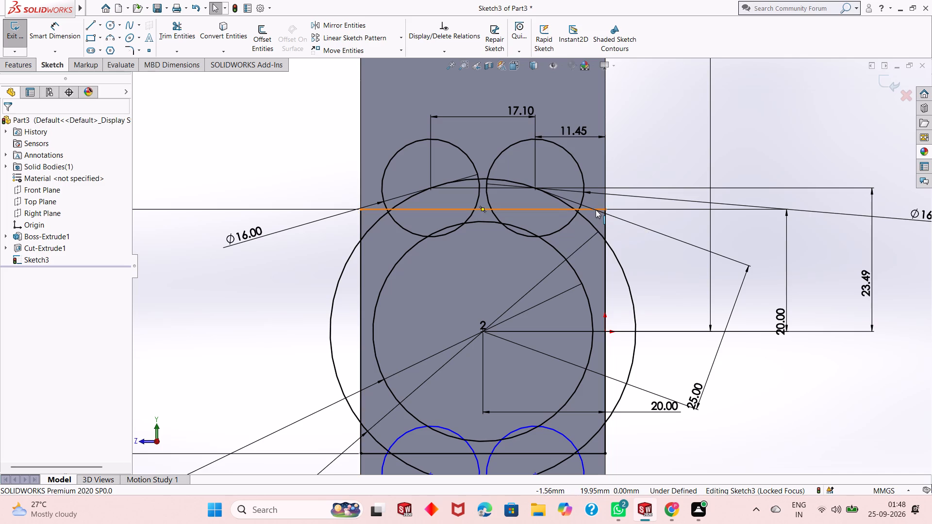
pyautogui.click(596, 210)
pyautogui.scroll(1, 591, 373)
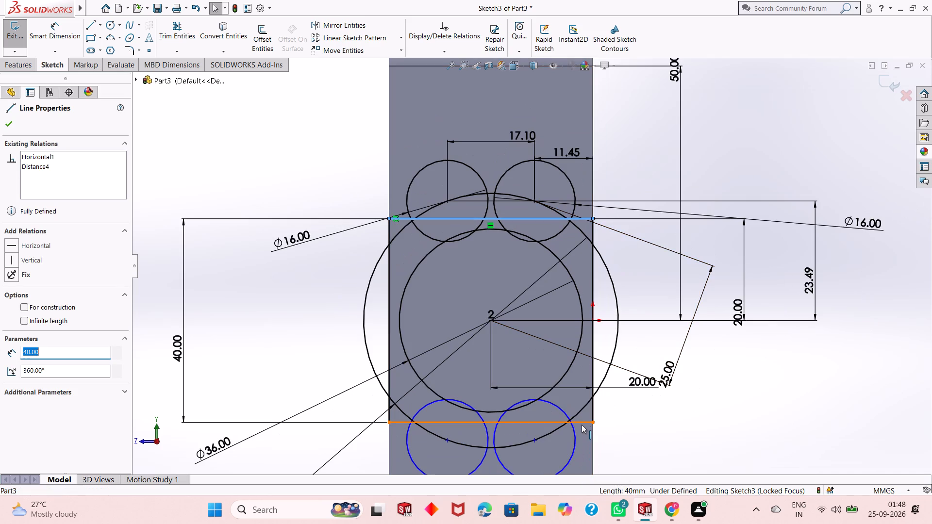
pyautogui.keyDown('ctrl'); pyautogui.click(582, 420); pyautogui.keyUp('ctrl')
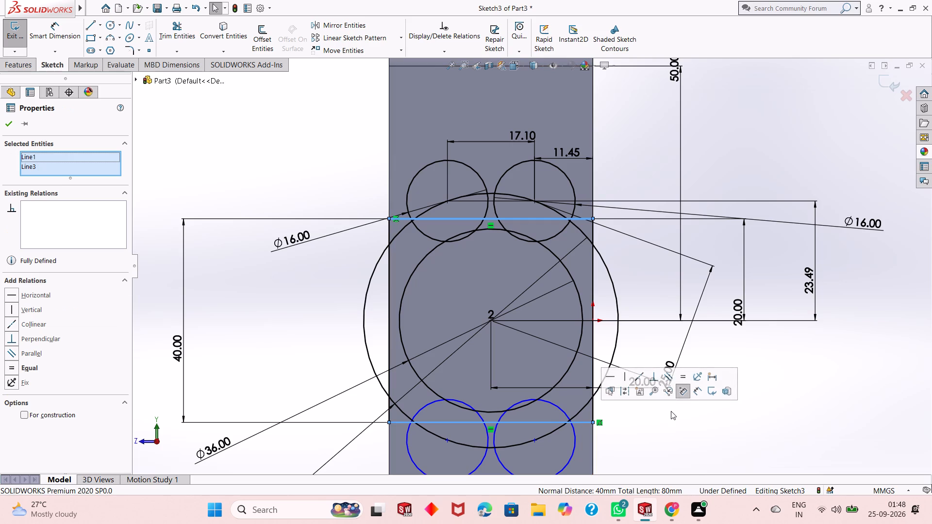
pyautogui.rightClick(670, 410)
pyautogui.click(695, 480)
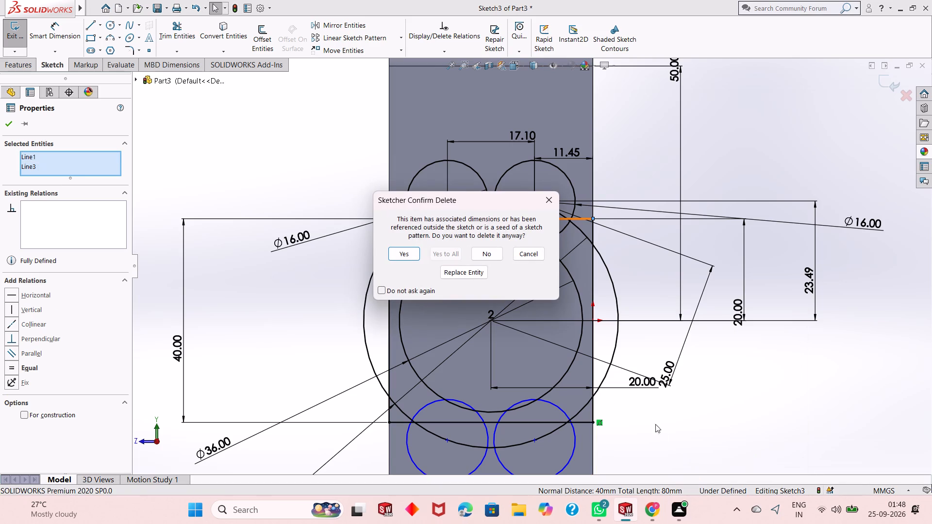
pyautogui.click(398, 256)
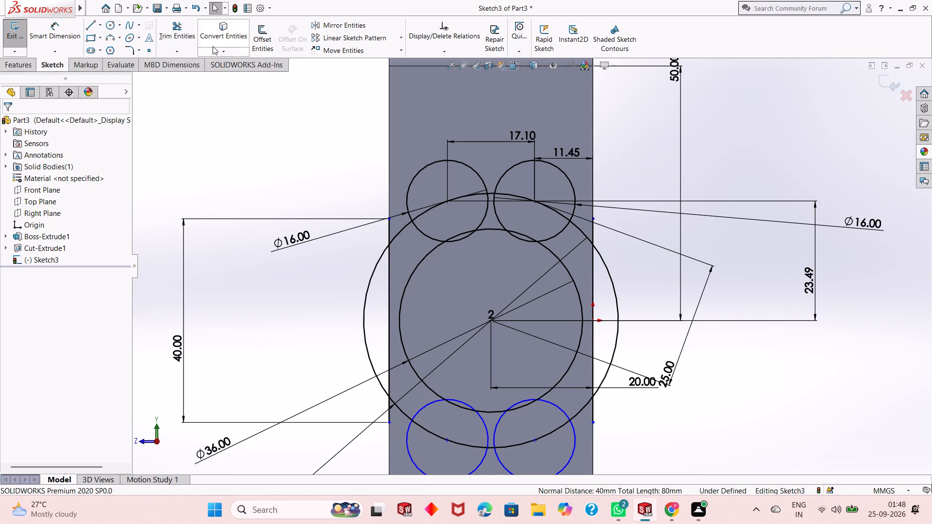
# Dimension the vertical distance from the sketch origin to the centre of the lower right patterned circle.
pyautogui.scroll(3, 443, 307)
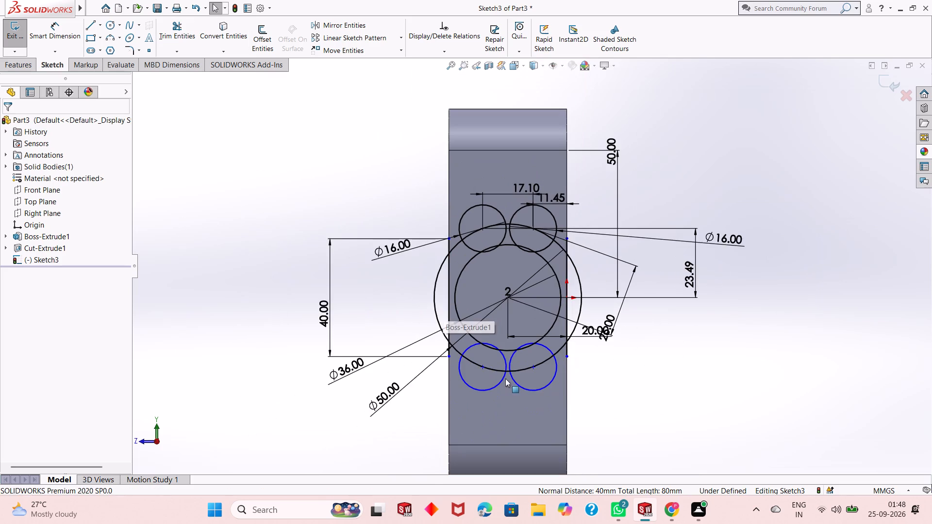
pyautogui.scroll(-2, 505, 409)
pyautogui.scroll(-1, 551, 398)
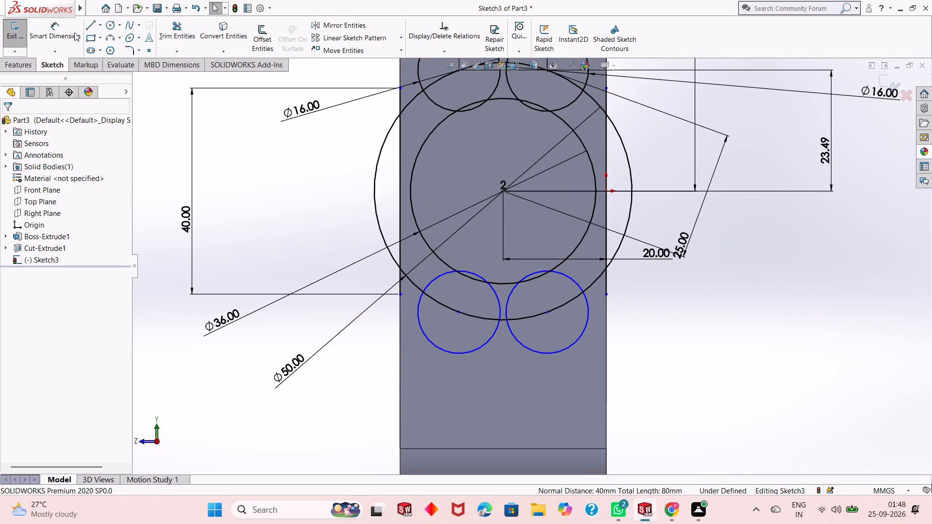
pyautogui.click(51, 38)
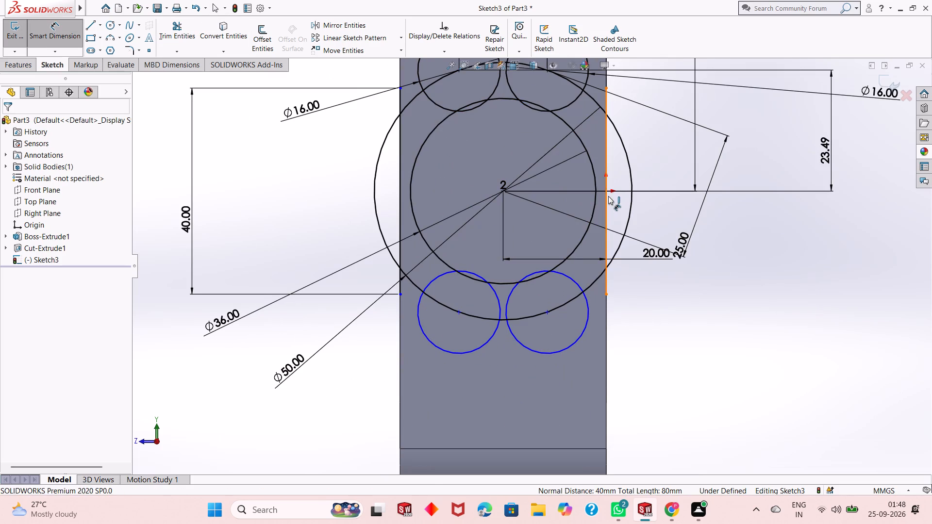
pyautogui.click(607, 191)
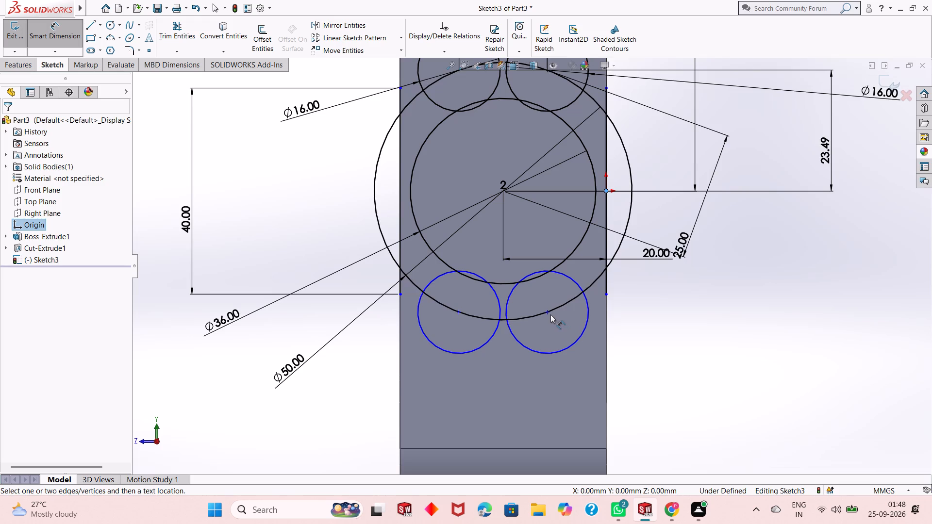
pyautogui.click(547, 311)
pyautogui.click(758, 278)
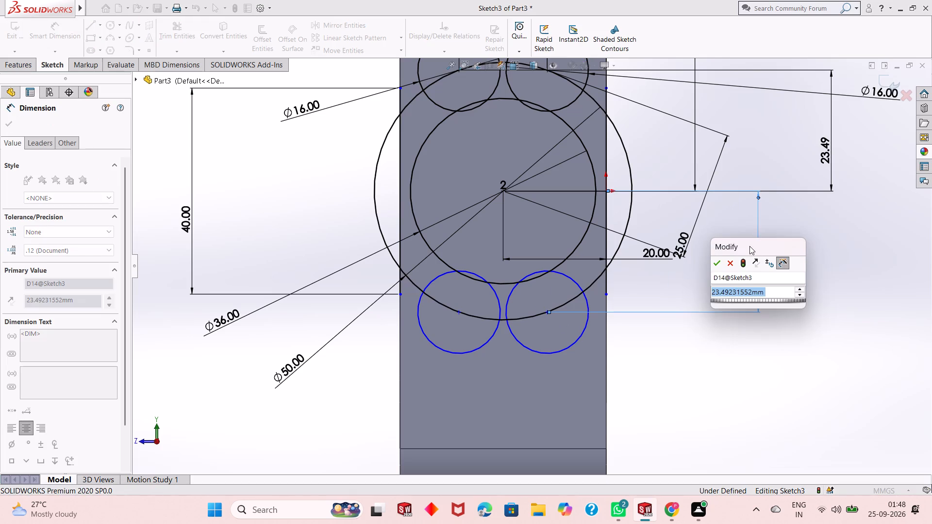
pyautogui.click(716, 261)
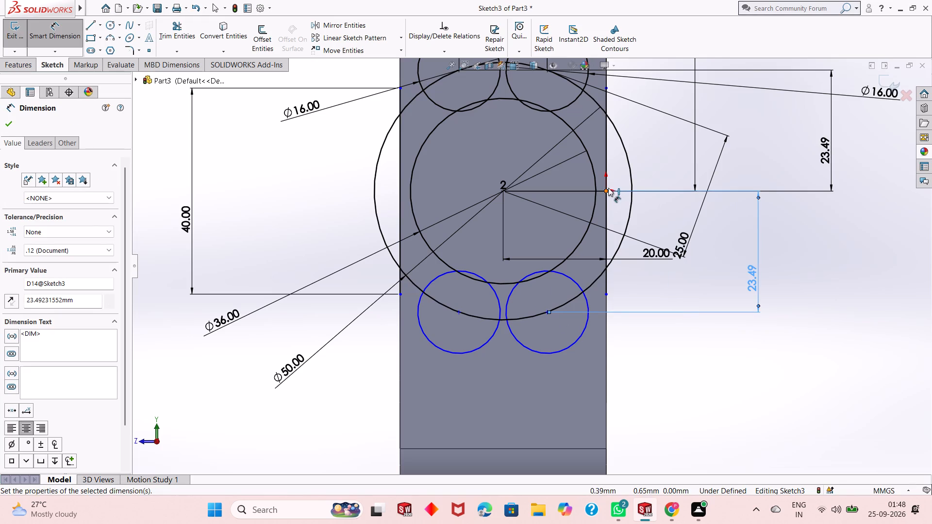
# Dimension the horizontal distance from the sketch origin to the centre of the lower left patterned circle.
pyautogui.click(606, 192)
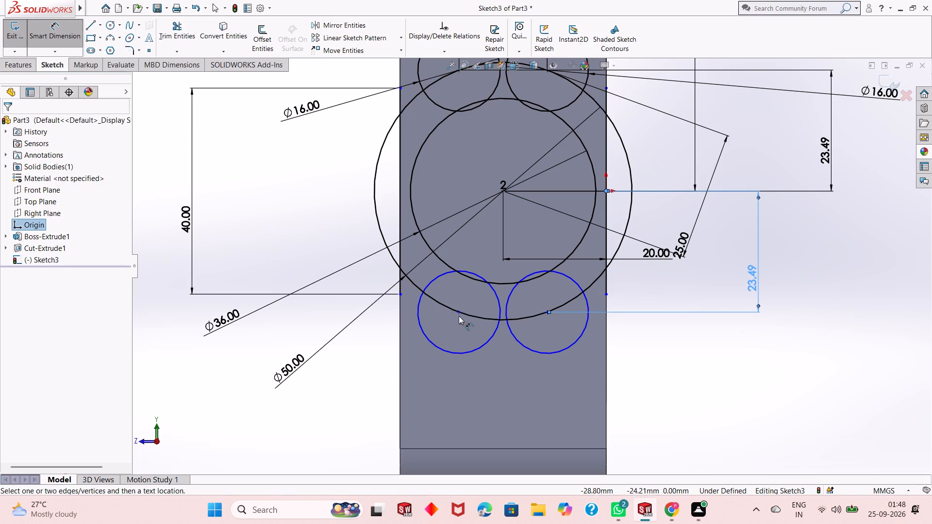
pyautogui.click(457, 312)
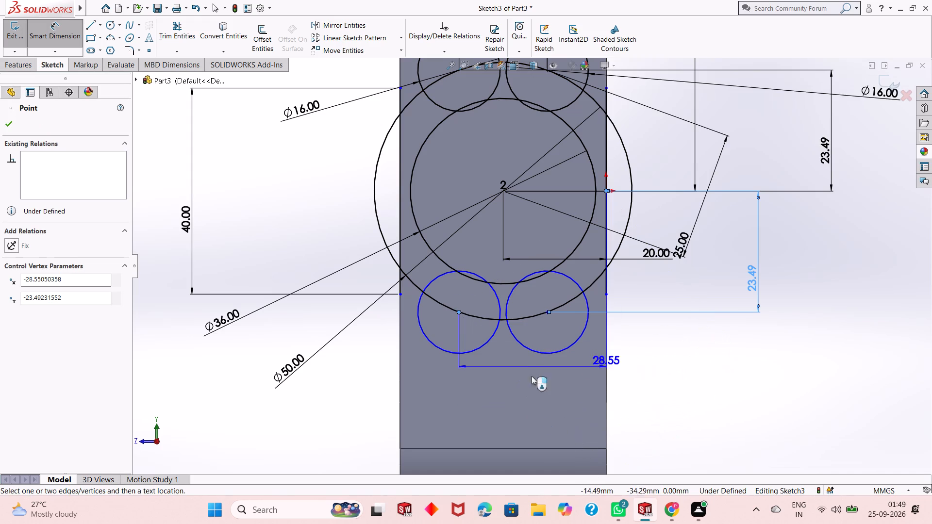
pyautogui.click(537, 395)
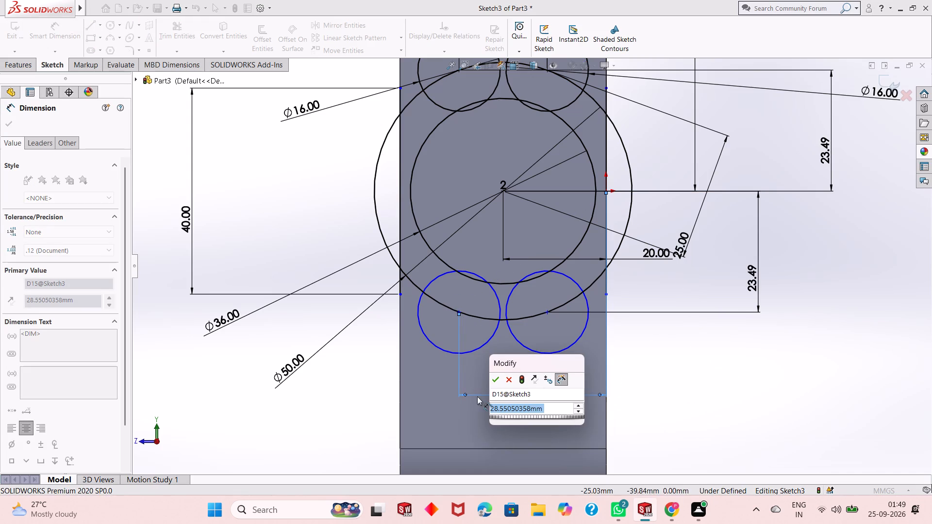
pyautogui.click(497, 378)
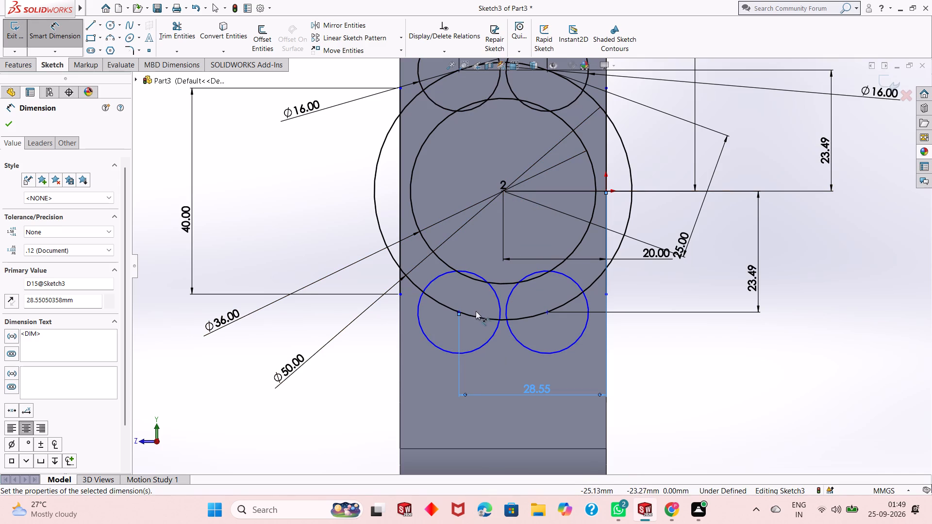
# Dimension the aligned distance between the lower left patterned circle's centre and the large circles' common centre.
pyautogui.click(459, 312)
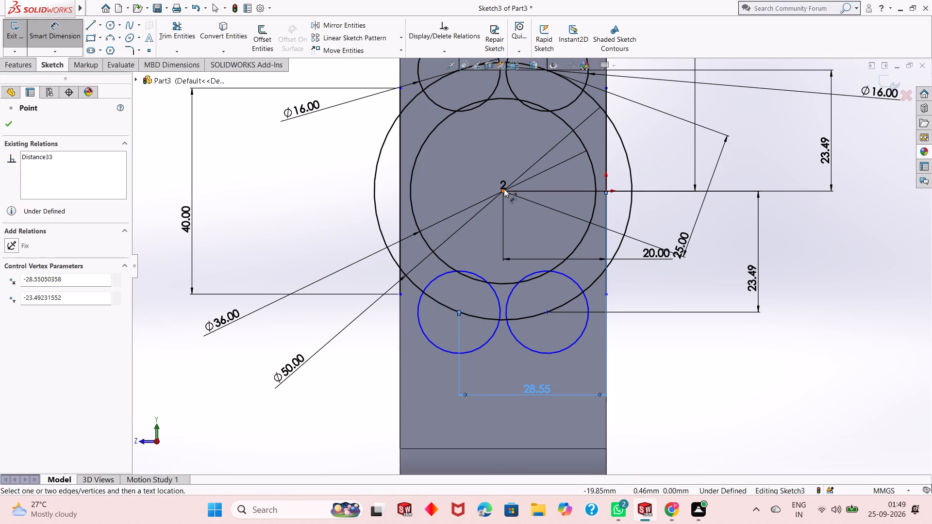
pyautogui.click(504, 189)
pyautogui.click(667, 355)
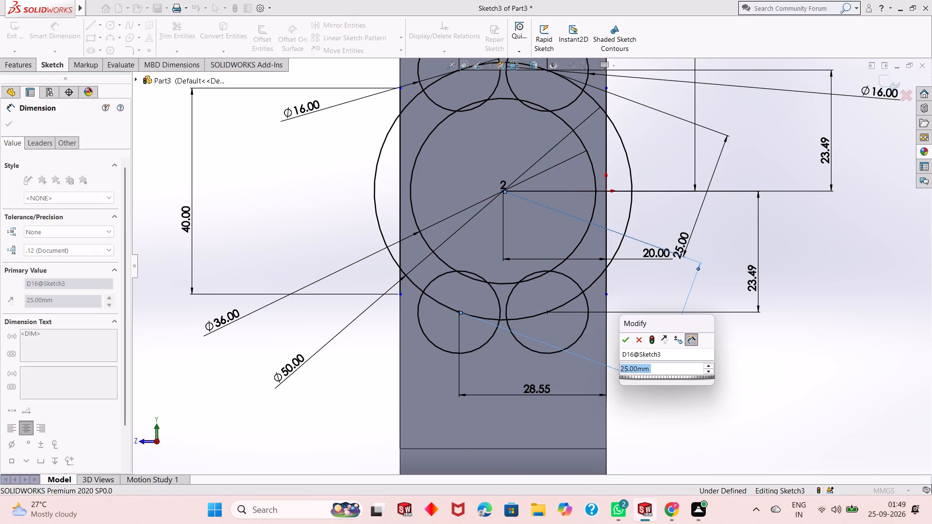
pyautogui.click(627, 339)
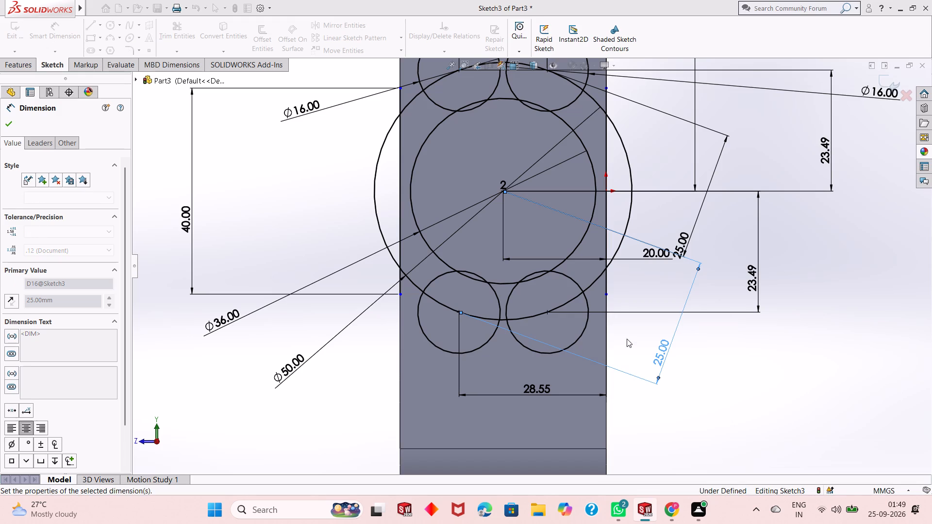
pyautogui.scroll(1, 506, 193)
pyautogui.scroll(1, 557, 236)
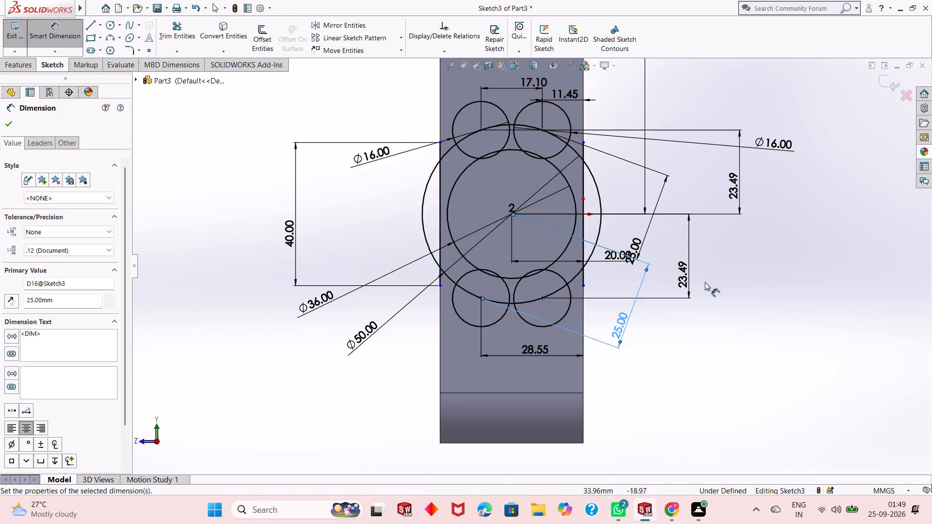
pyautogui.rightClick(718, 262)
pyautogui.click(762, 295)
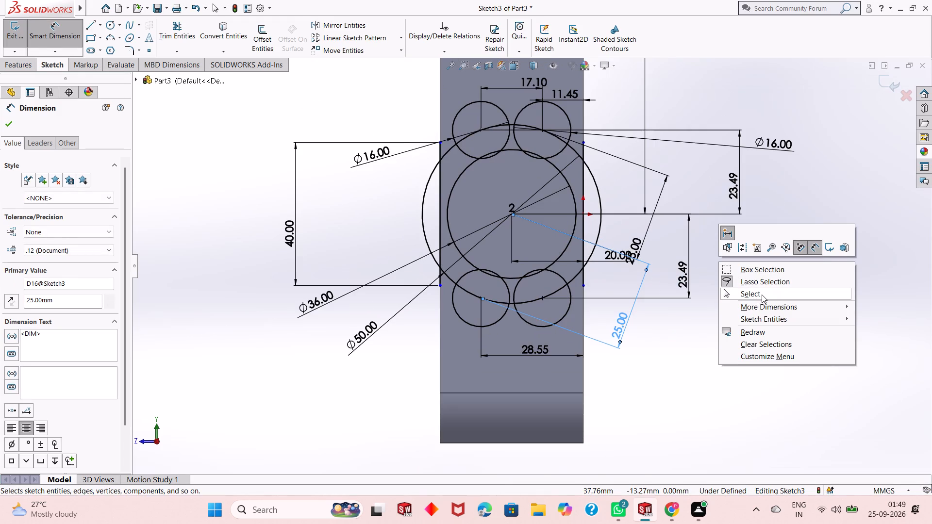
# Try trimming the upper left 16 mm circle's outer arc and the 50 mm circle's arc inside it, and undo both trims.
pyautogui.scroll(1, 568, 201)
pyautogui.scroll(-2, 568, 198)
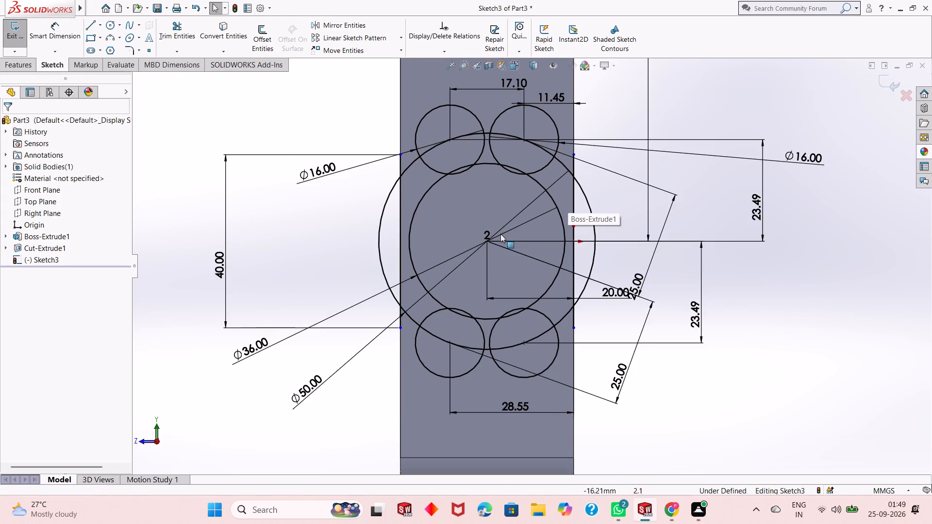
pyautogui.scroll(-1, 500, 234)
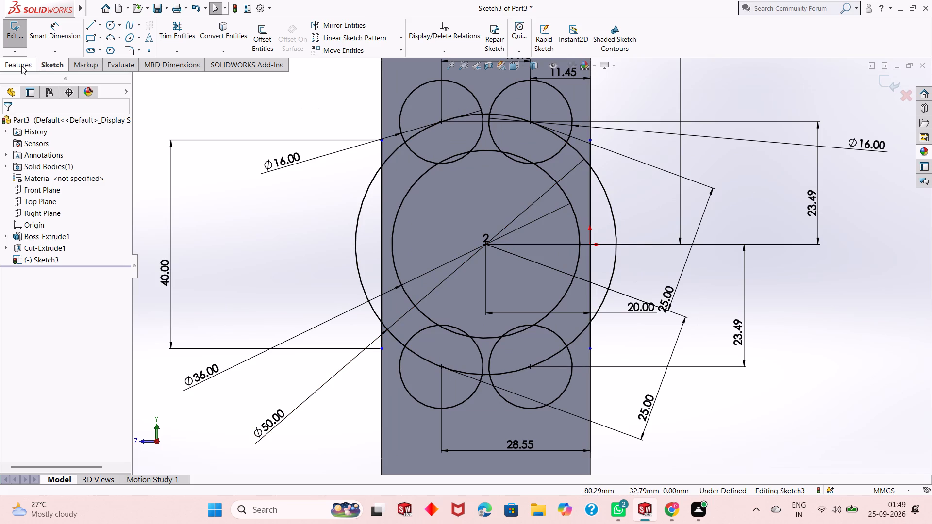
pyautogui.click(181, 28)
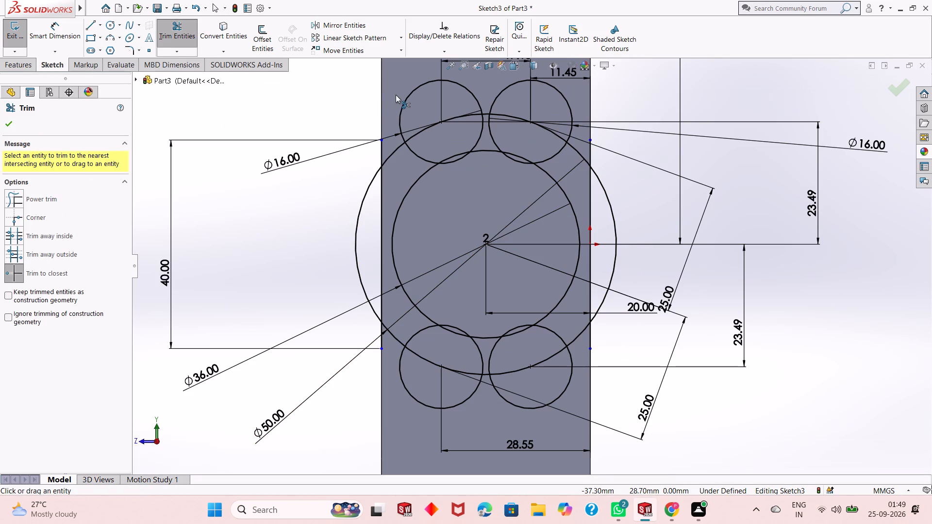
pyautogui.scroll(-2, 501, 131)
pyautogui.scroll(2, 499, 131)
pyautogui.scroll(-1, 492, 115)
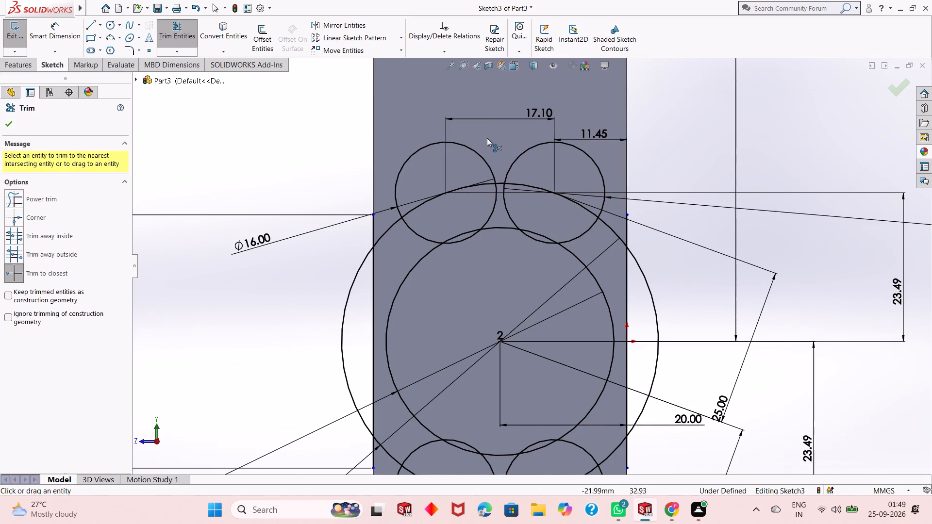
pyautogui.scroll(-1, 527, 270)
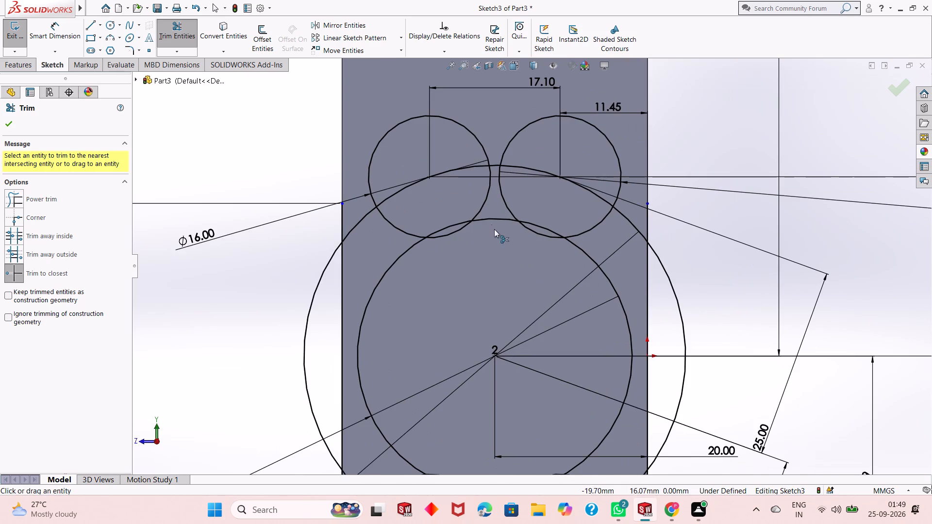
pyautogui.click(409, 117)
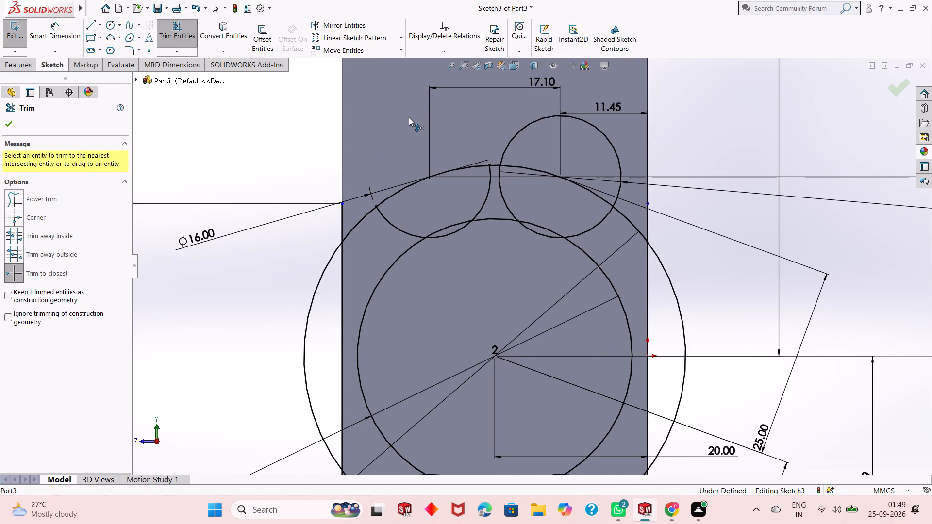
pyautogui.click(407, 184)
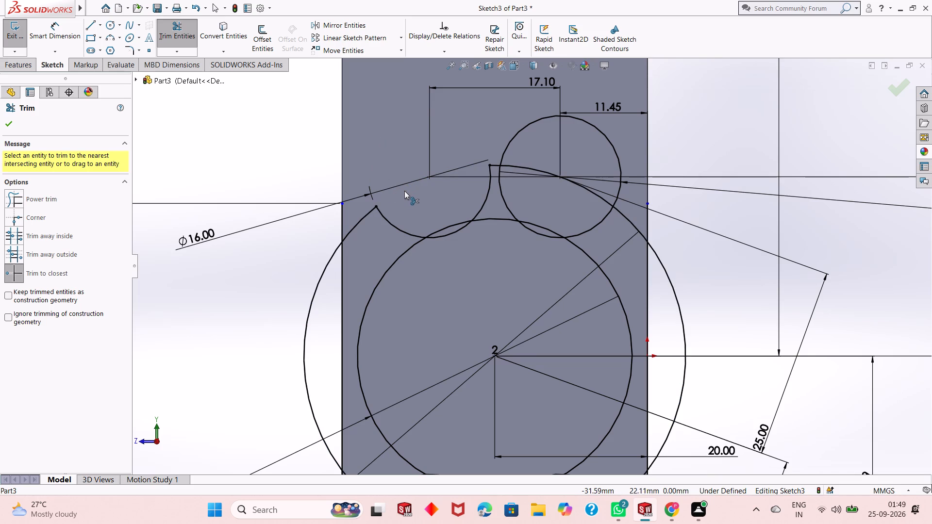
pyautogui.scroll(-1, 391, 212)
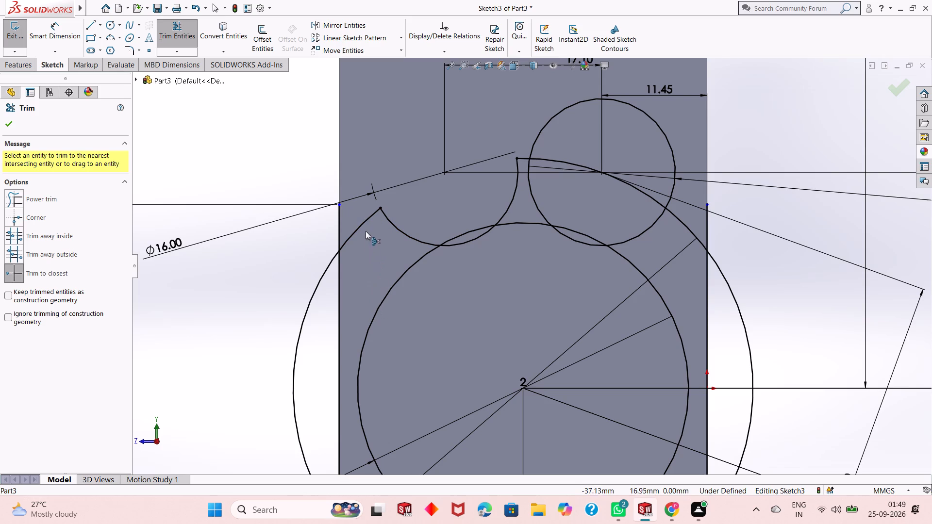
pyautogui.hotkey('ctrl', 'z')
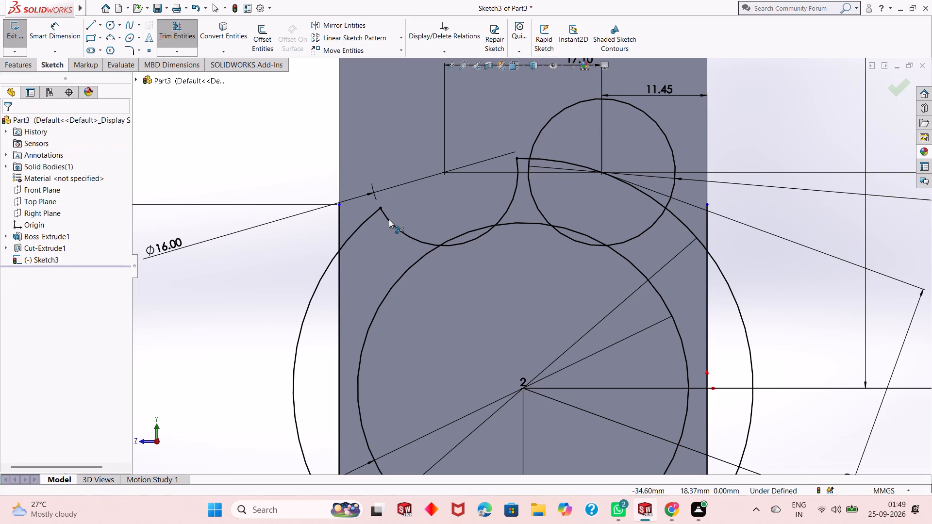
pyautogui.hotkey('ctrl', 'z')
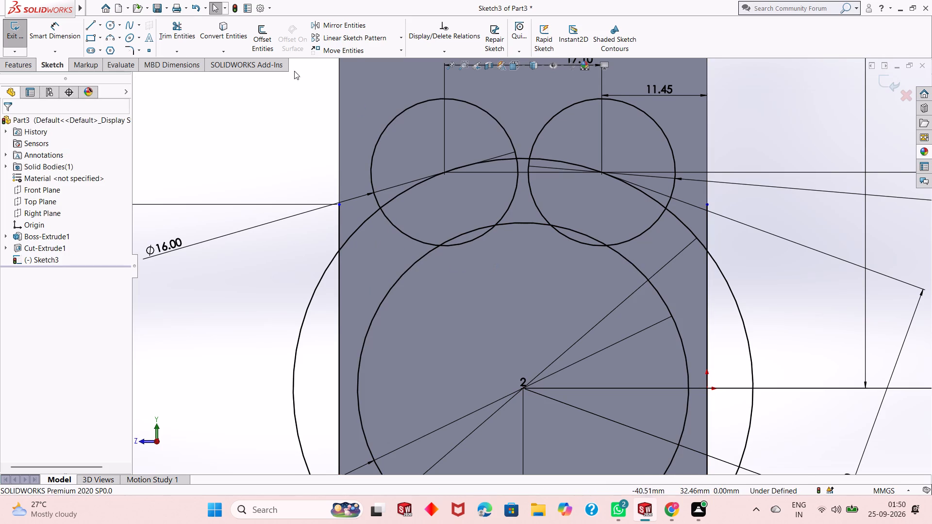
# Trim the upper right 16 mm circle's outer arc, the 36 and 50 mm circles' arcs inside it, and the right vertical line's upper end.
pyautogui.click(176, 22)
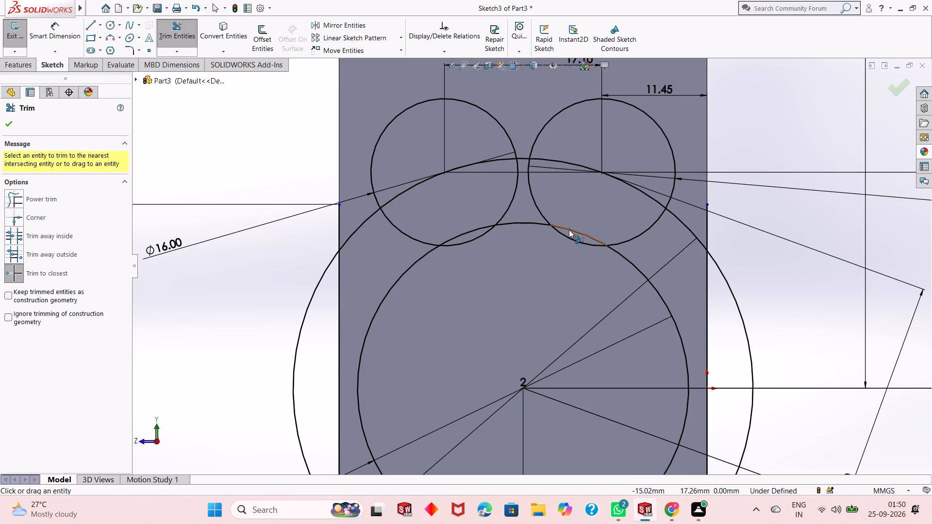
pyautogui.click(569, 229)
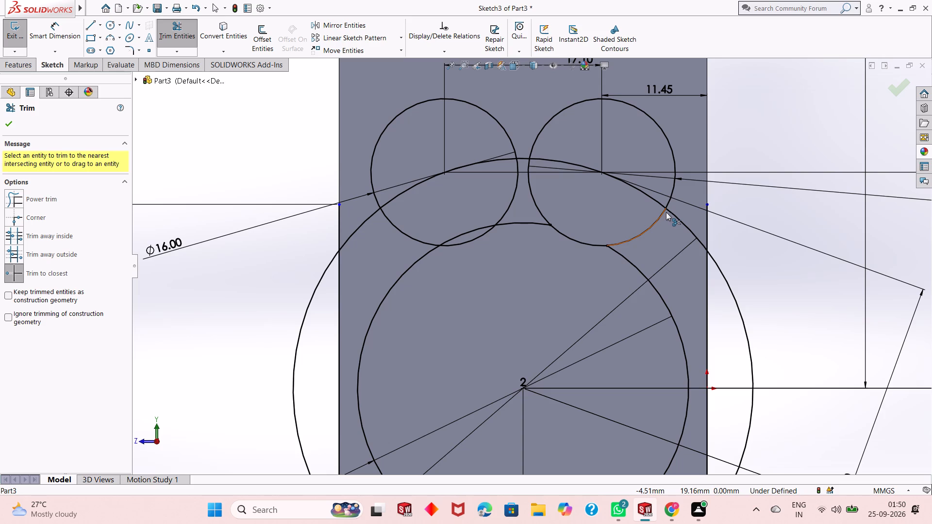
pyautogui.click(675, 184)
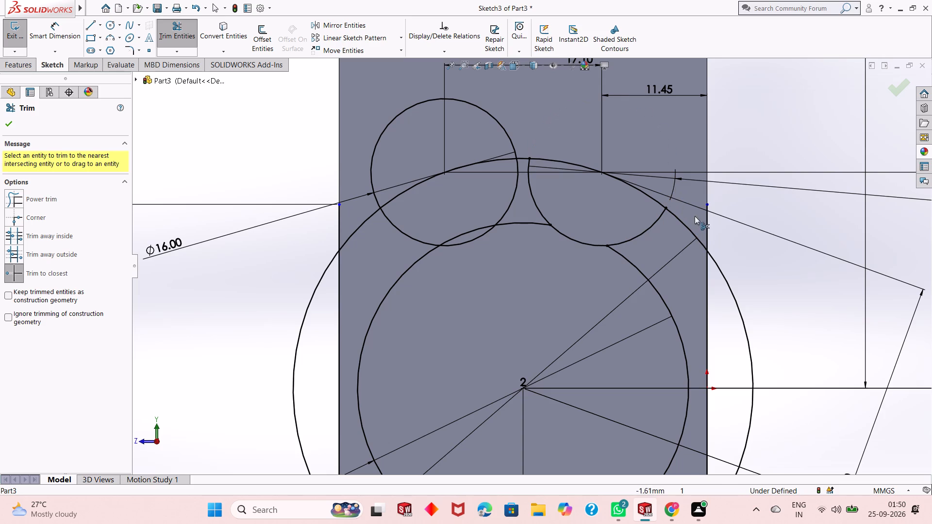
pyautogui.click(706, 224)
pyautogui.click(582, 164)
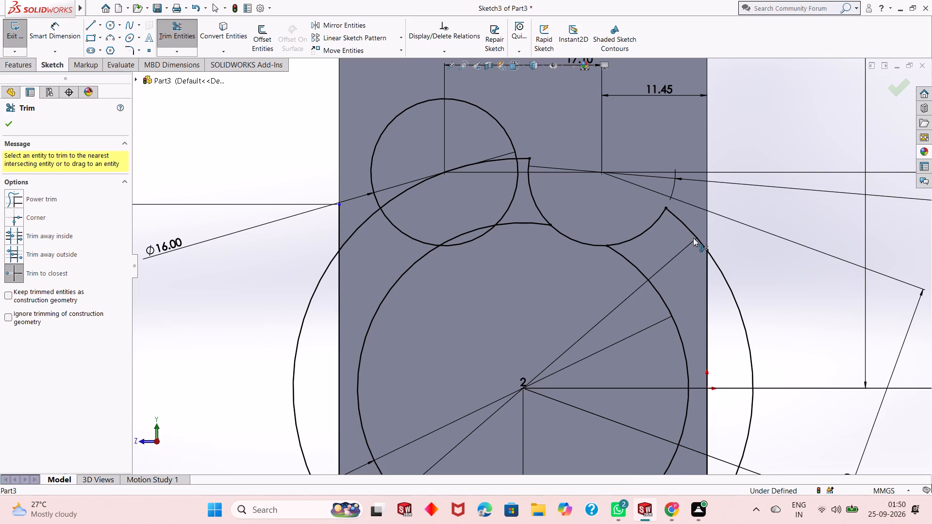
# Trim the 50 mm circle's arc beyond the block's right edge and the right vertical line's lower end.
pyautogui.scroll(2, 716, 264)
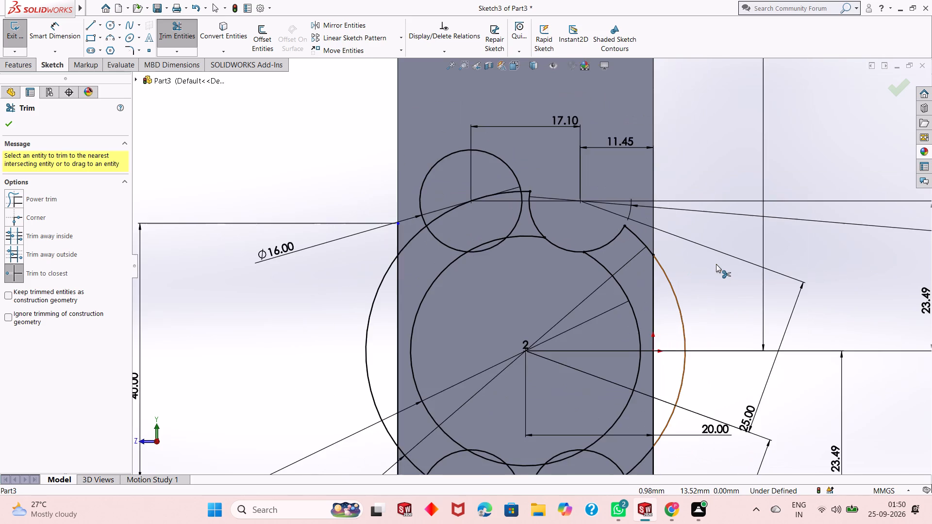
pyautogui.scroll(1, 716, 264)
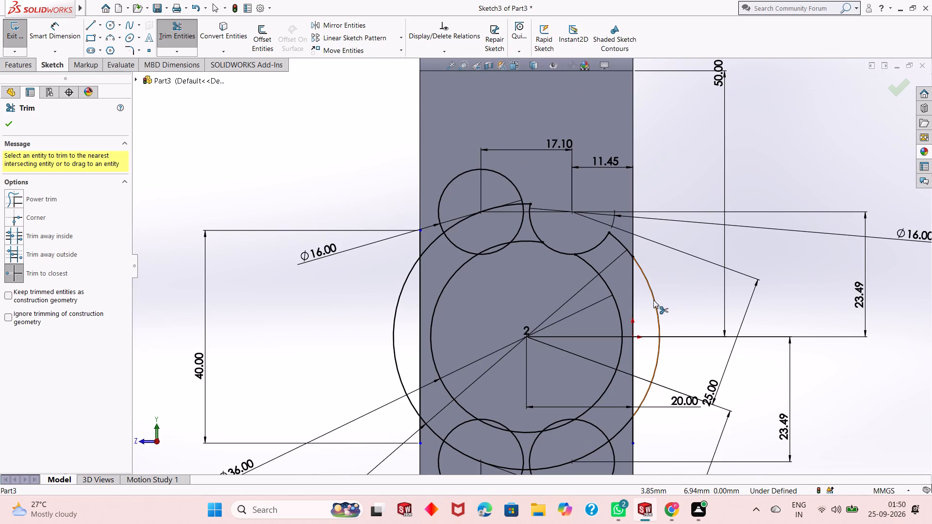
pyautogui.click(653, 302)
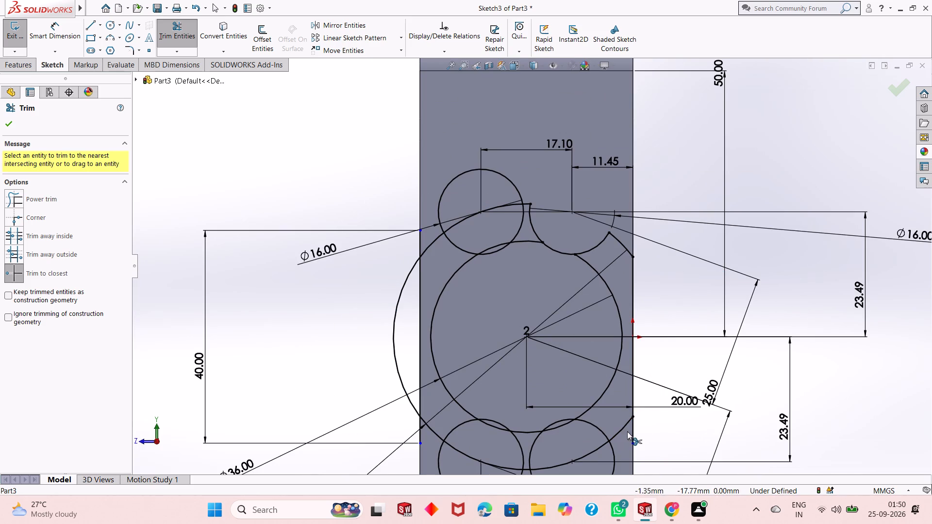
pyautogui.click(633, 434)
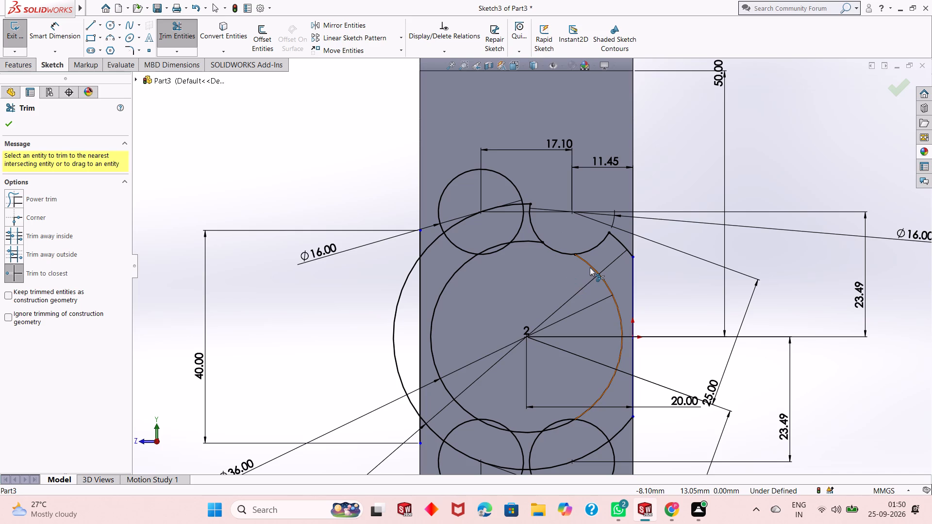
# Trim the 36 mm circle down to the two short arcs bridging the upper and the lower pairs of 16 mm circles.
pyautogui.click(590, 267)
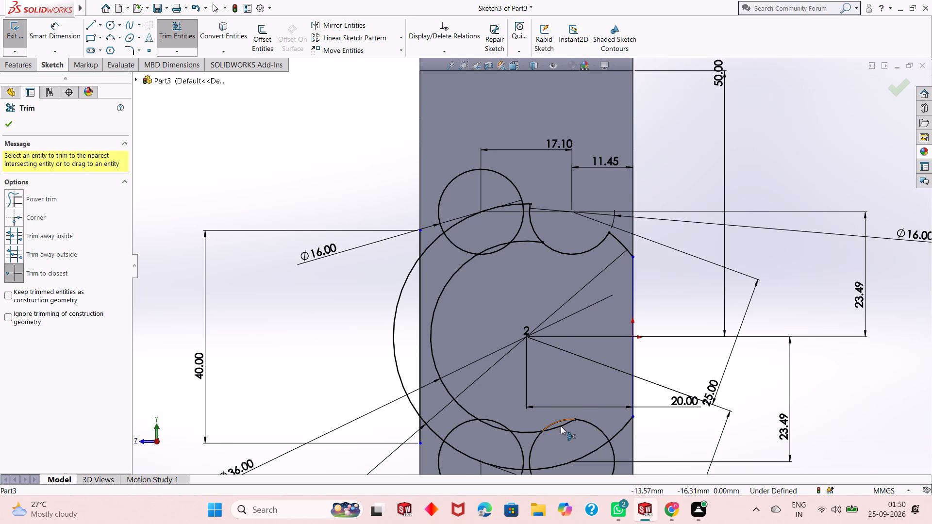
pyautogui.click(560, 428)
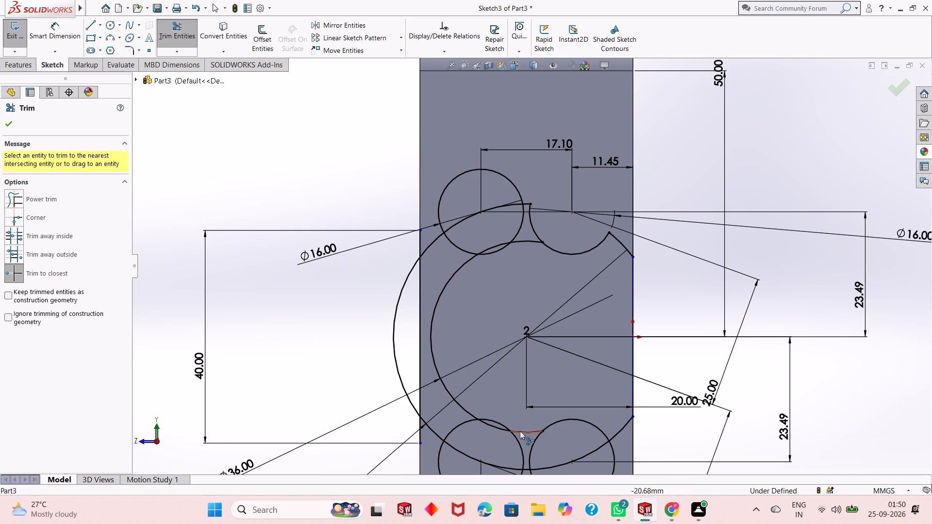
pyautogui.click(487, 424)
pyautogui.click(462, 407)
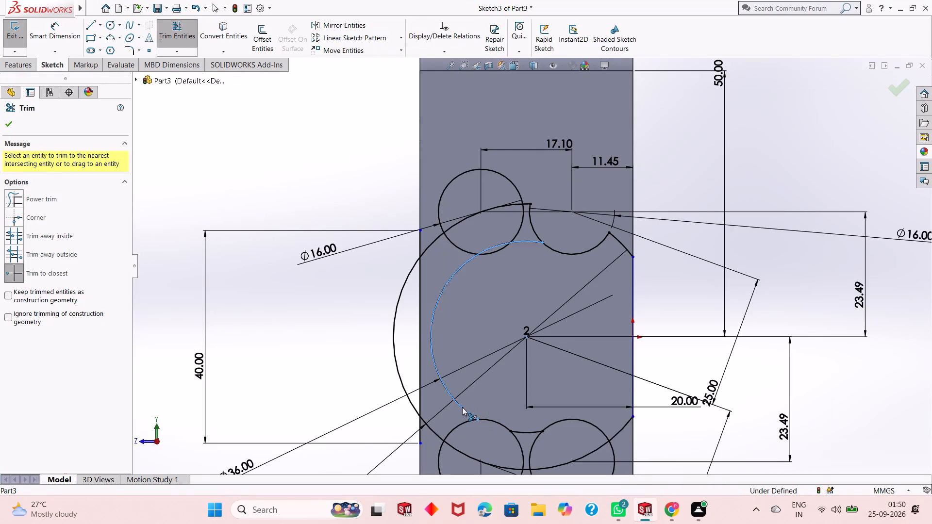
pyautogui.click(488, 250)
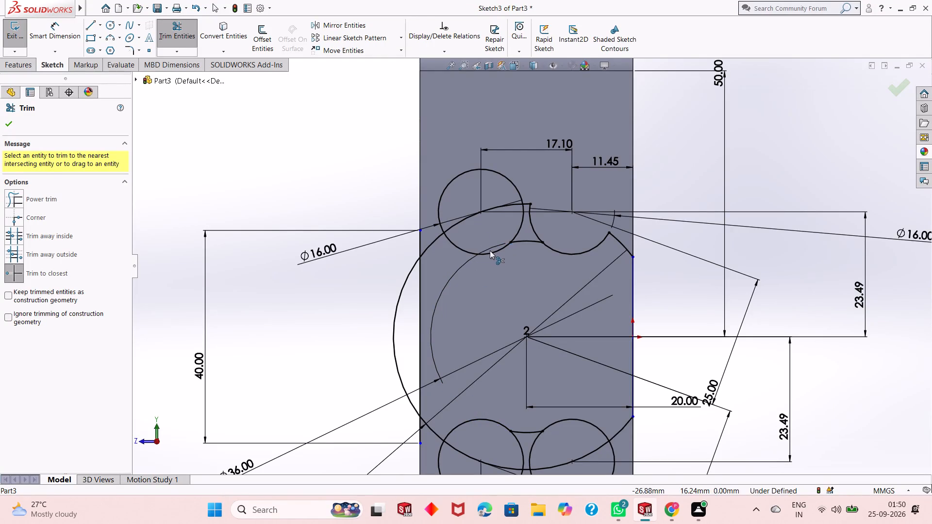
# Trim the upper 16 mm circles' facing arcs, the left one's outer arc, and the remaining 50 mm circle arc spanning above them.
pyautogui.scroll(1, 552, 350)
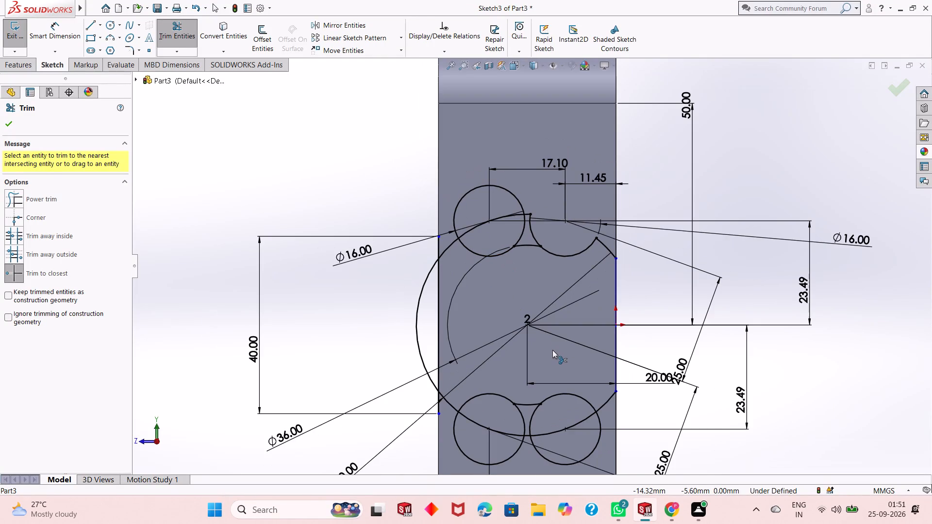
pyautogui.scroll(-2, 537, 345)
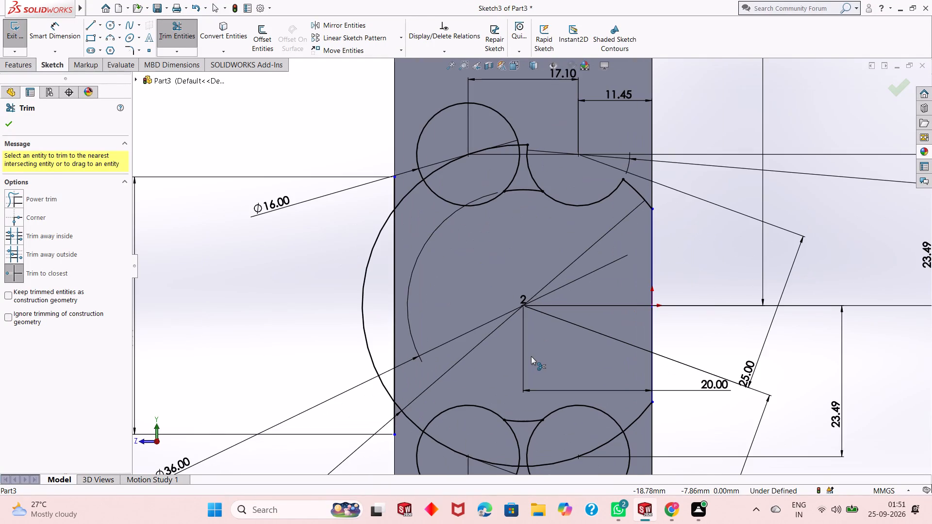
pyautogui.scroll(1, 531, 356)
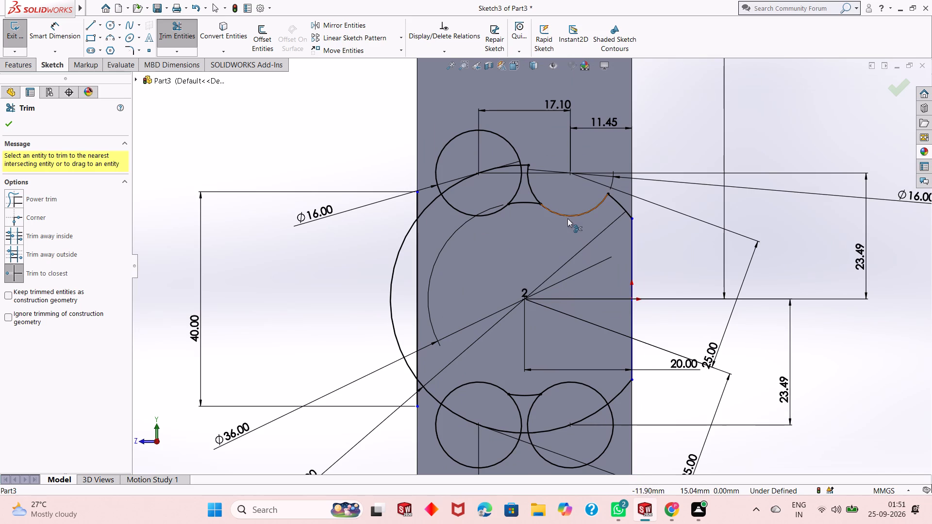
pyautogui.scroll(-3, 541, 153)
pyautogui.scroll(-1, 536, 222)
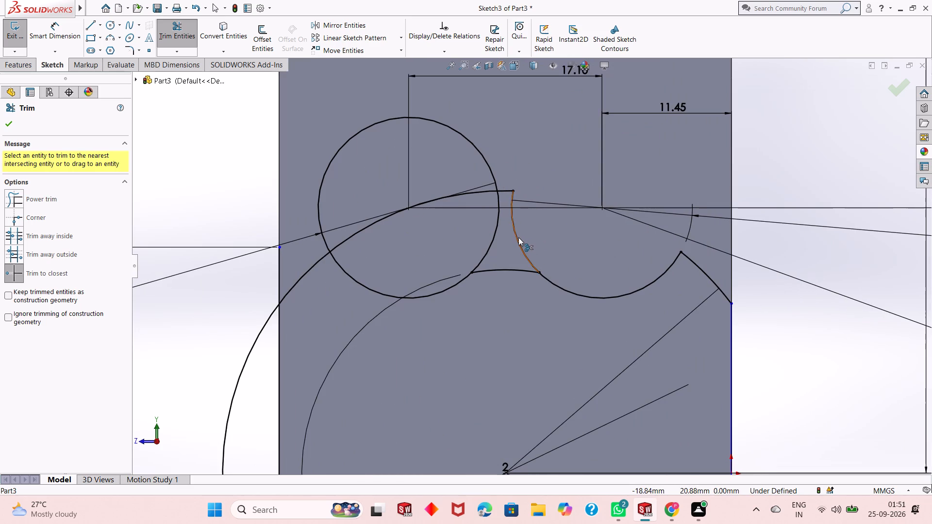
pyautogui.click(518, 237)
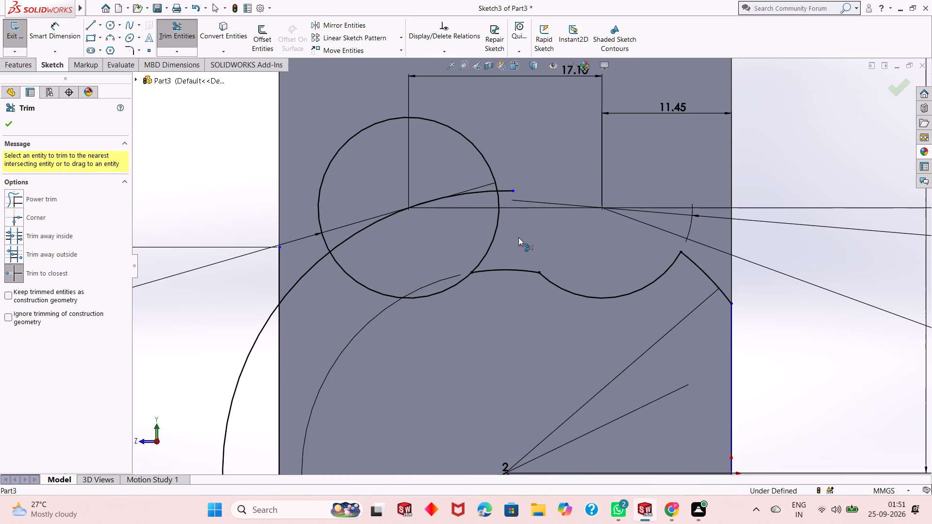
pyautogui.click(494, 238)
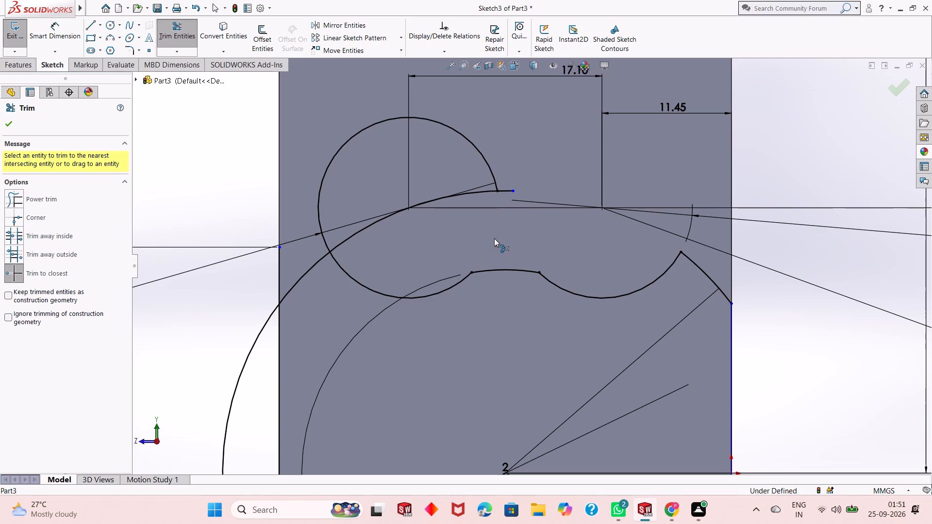
pyautogui.click(486, 167)
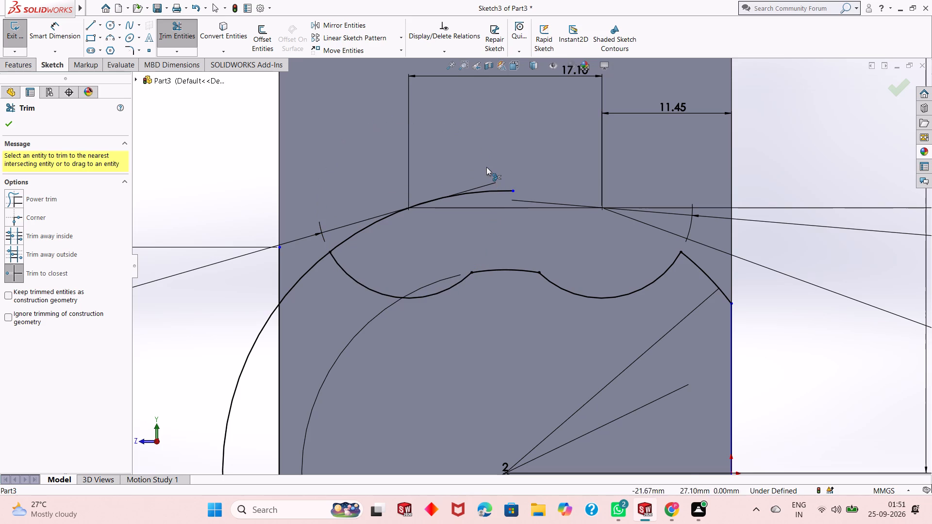
pyautogui.click(498, 190)
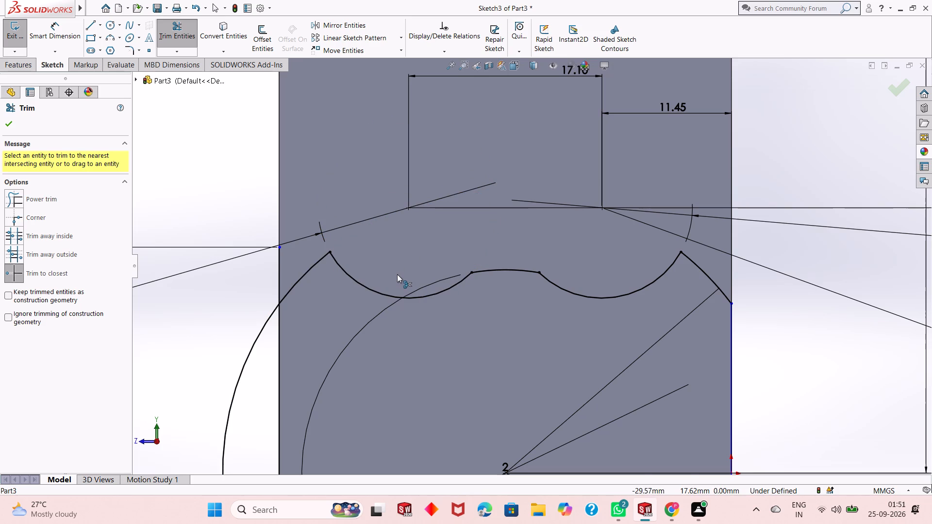
# Trim the left vertical line's upper and lower ends and the 50 mm circle's arc beyond the block's left edge.
pyautogui.scroll(3, 500, 297)
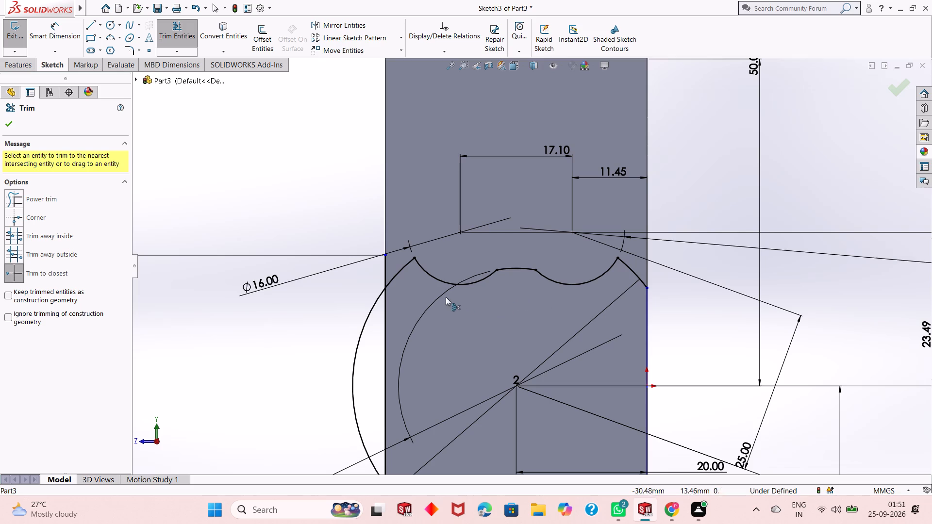
pyautogui.click(383, 265)
pyautogui.click(480, 264)
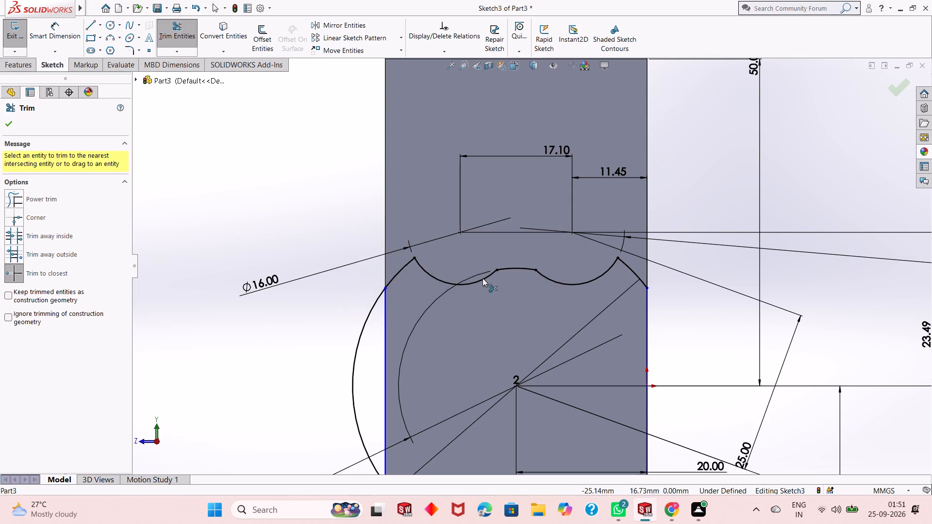
pyautogui.scroll(3, 434, 373)
pyautogui.scroll(-2, 521, 414)
pyautogui.scroll(3, 506, 420)
pyautogui.scroll(-7, 486, 344)
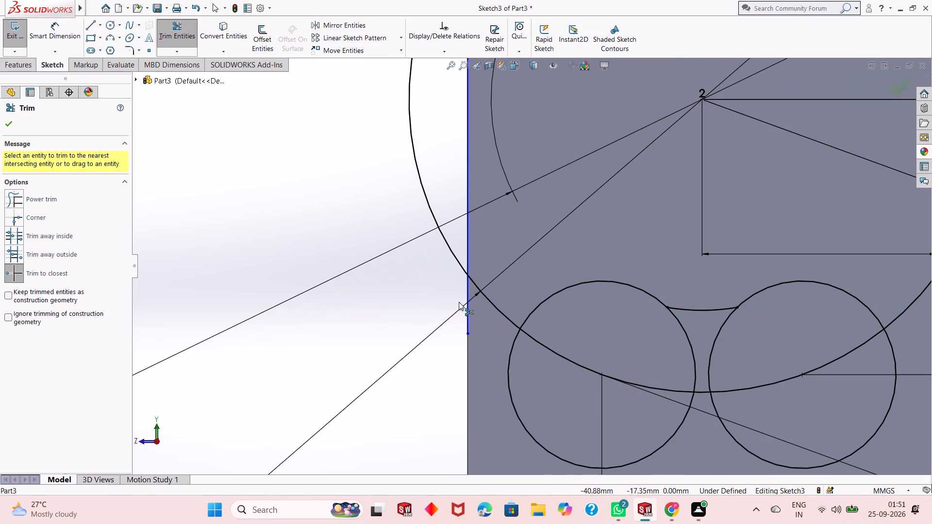
pyautogui.click(467, 291)
pyautogui.scroll(6, 436, 304)
pyautogui.scroll(-2, 564, 225)
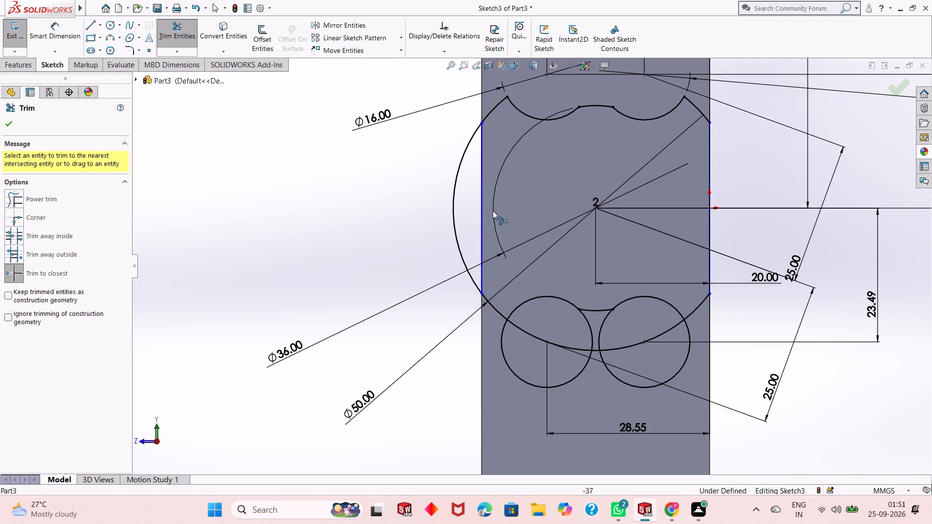
pyautogui.click(456, 237)
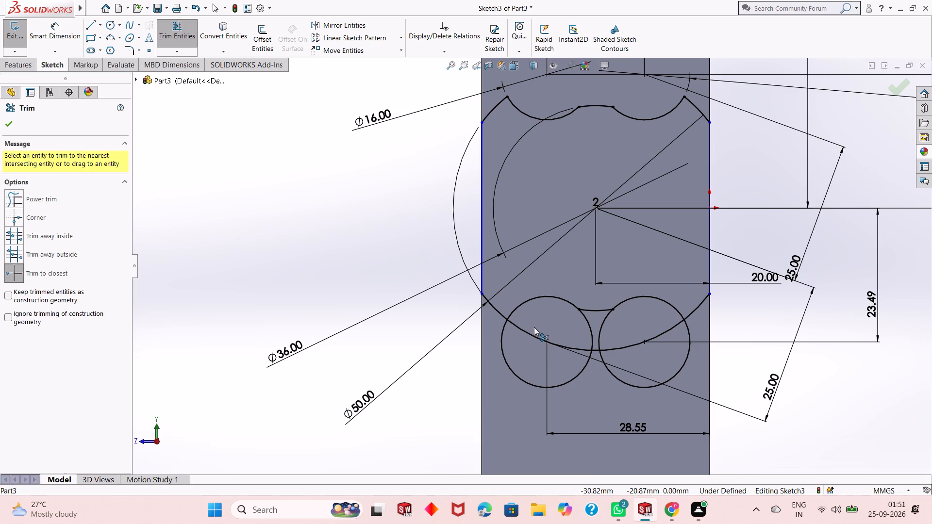
# Trim the lower 16 mm circles' outer and facing arcs and the remaining 50 mm circle arc spanning across them.
pyautogui.click(499, 343)
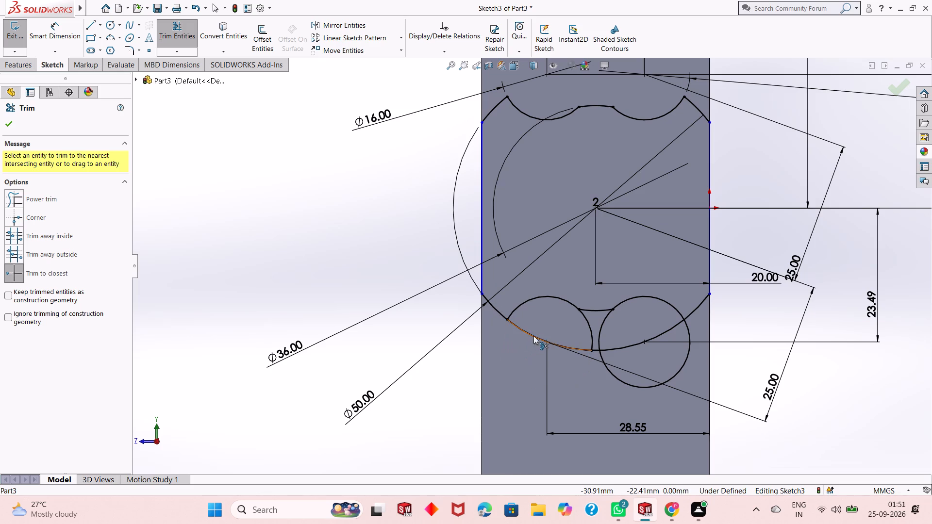
pyautogui.click(533, 335)
pyautogui.click(589, 326)
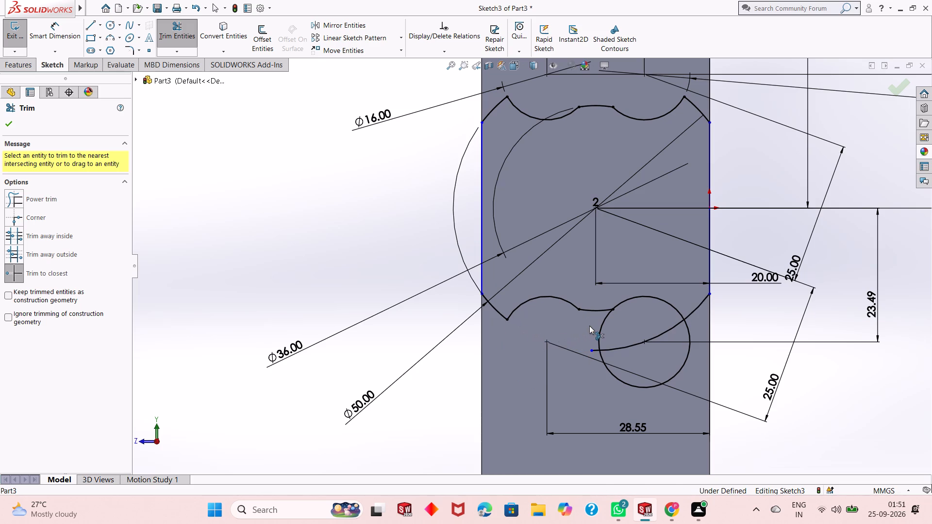
pyautogui.click(596, 351)
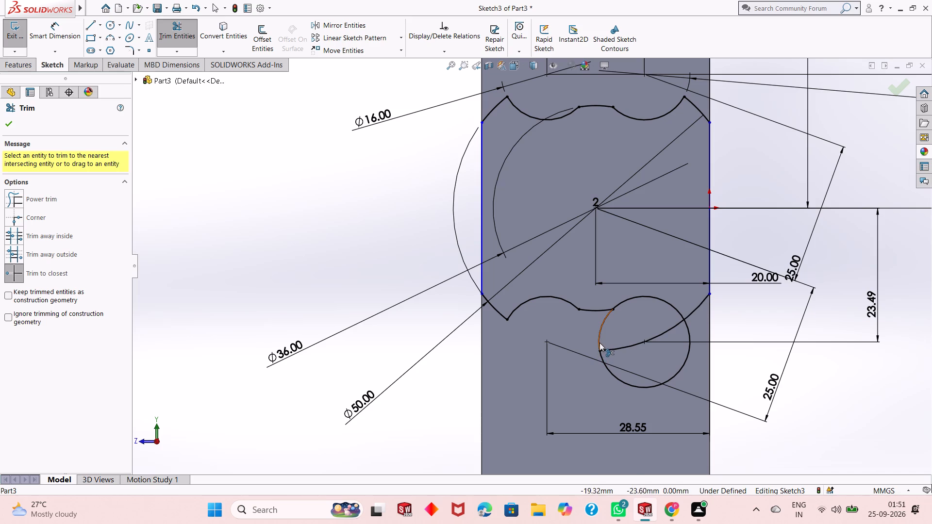
pyautogui.click(599, 341)
pyautogui.click(601, 360)
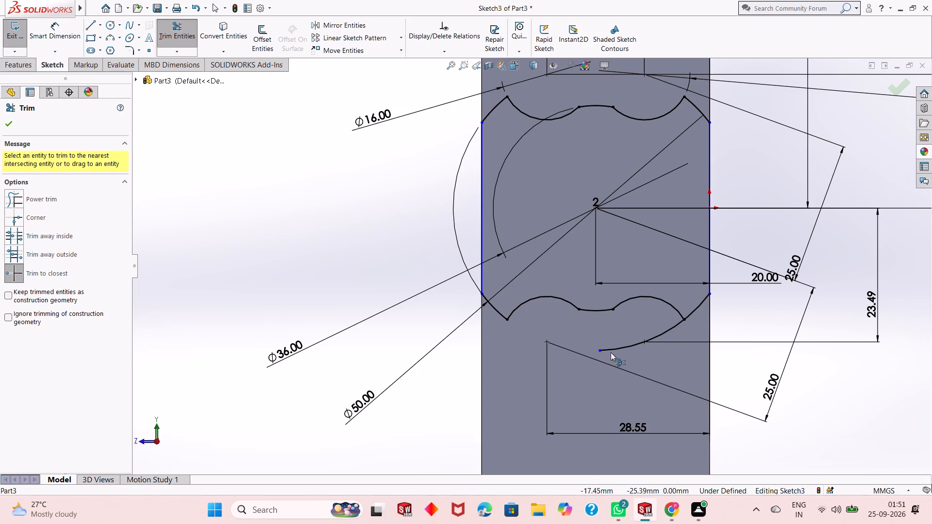
pyautogui.click(612, 350)
pyautogui.scroll(4, 562, 352)
pyautogui.scroll(-3, 642, 241)
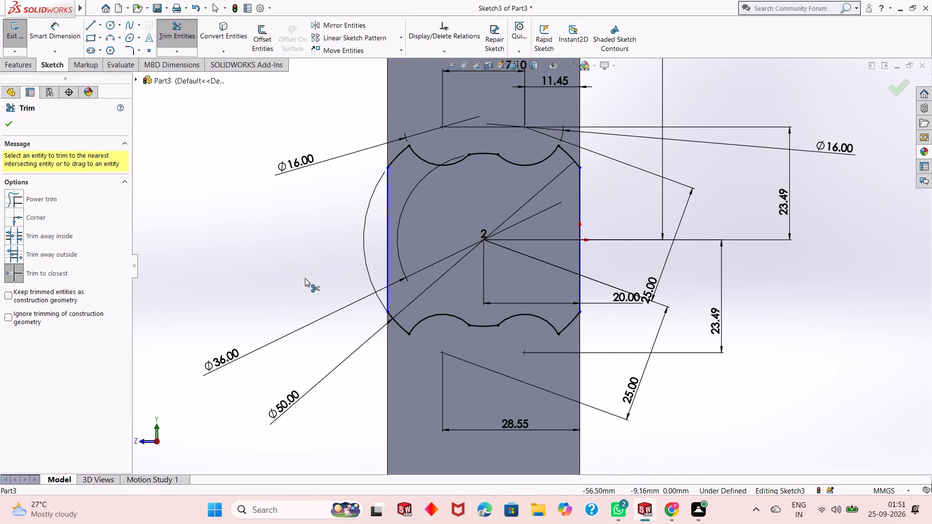
pyautogui.rightClick(271, 258)
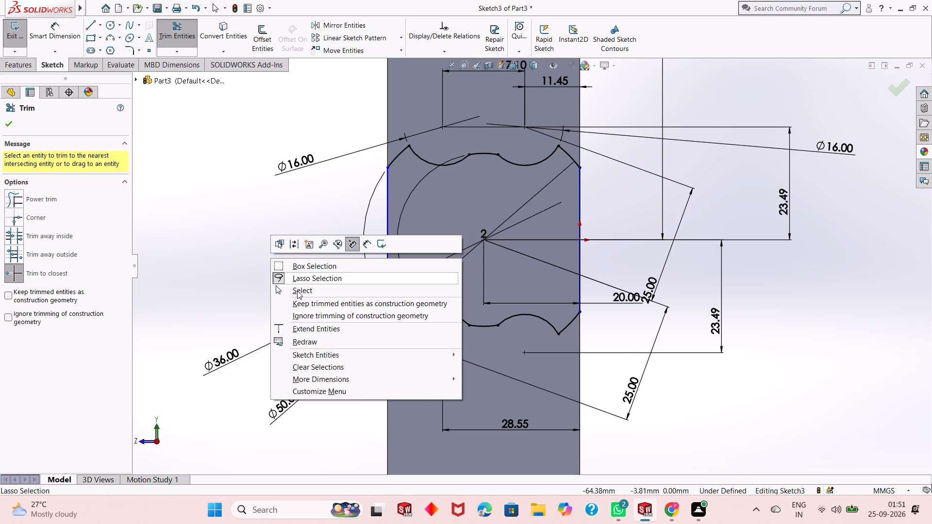
pyautogui.click(298, 291)
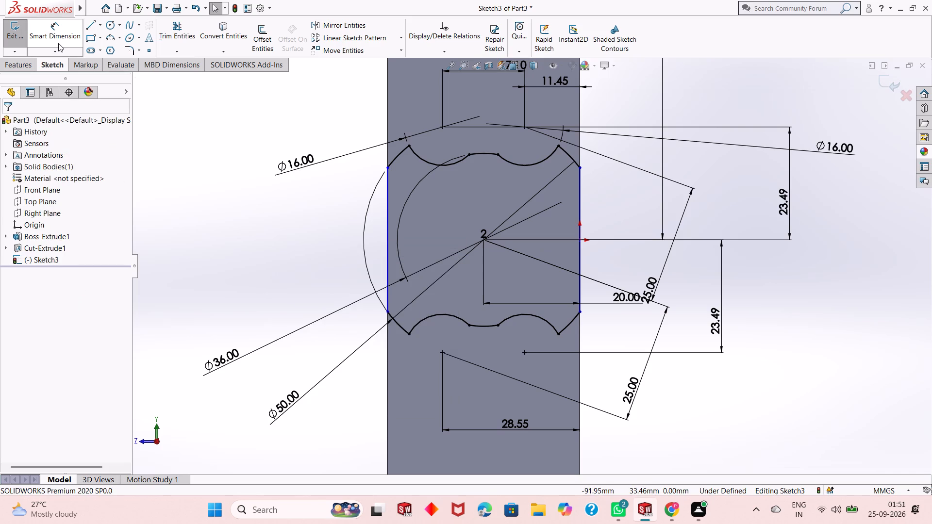
# Add a 40 mm horizontal dimension between the profile's left vertical line and the origin.
pyautogui.click(64, 39)
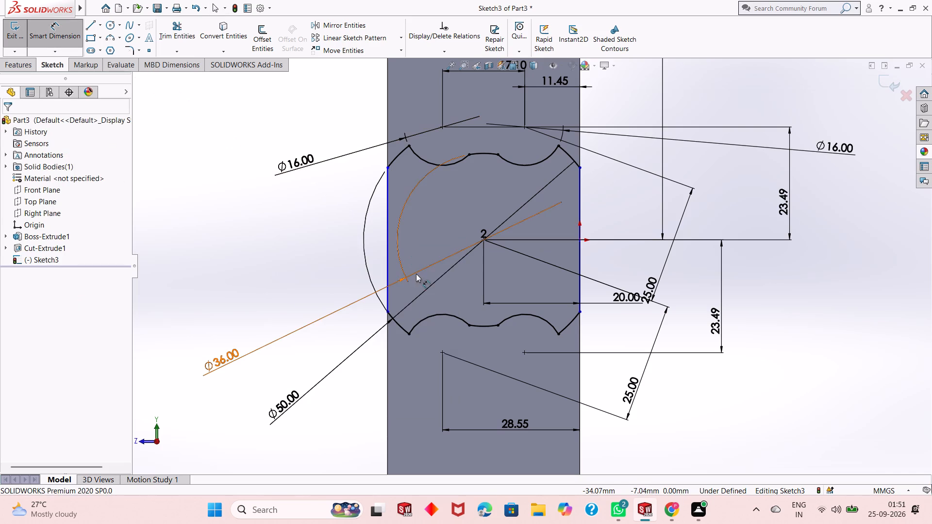
pyautogui.click(385, 233)
pyautogui.click(581, 243)
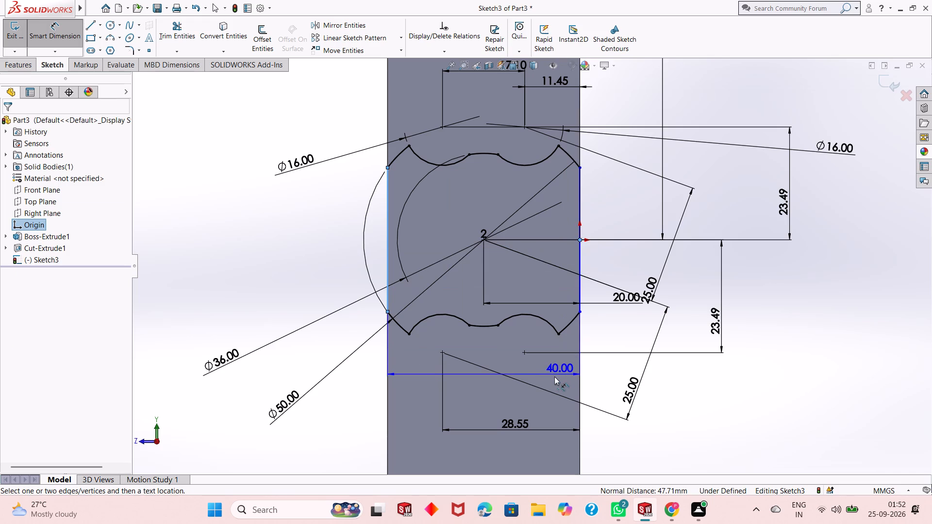
pyautogui.click(545, 377)
pyautogui.click(501, 361)
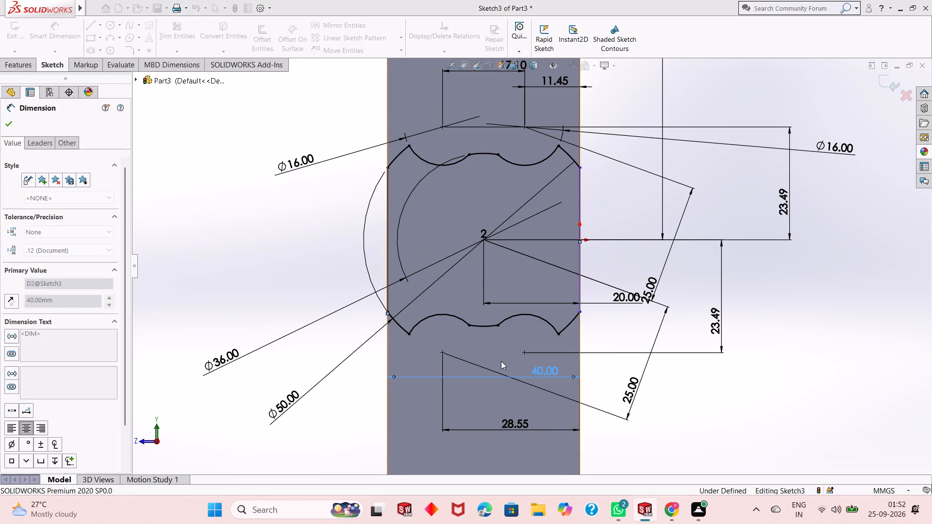
pyautogui.scroll(-3, 505, 286)
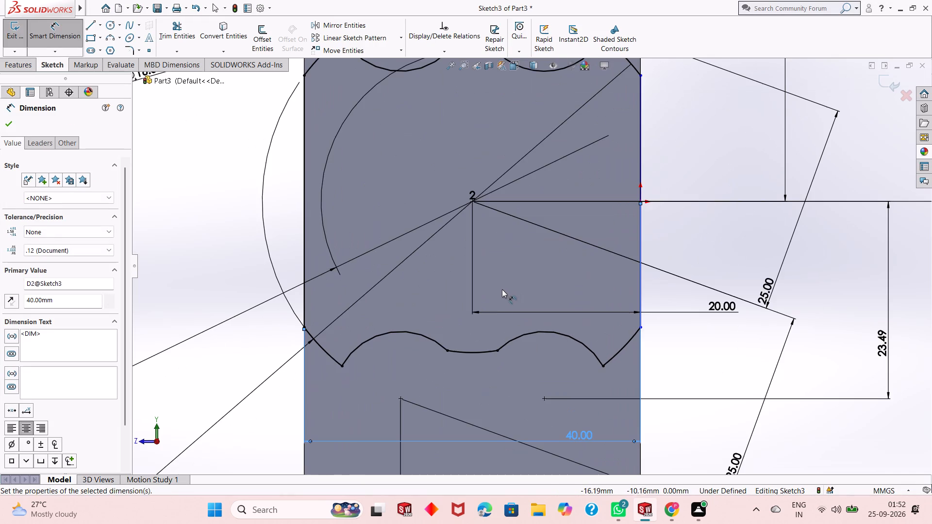
pyautogui.click(673, 339)
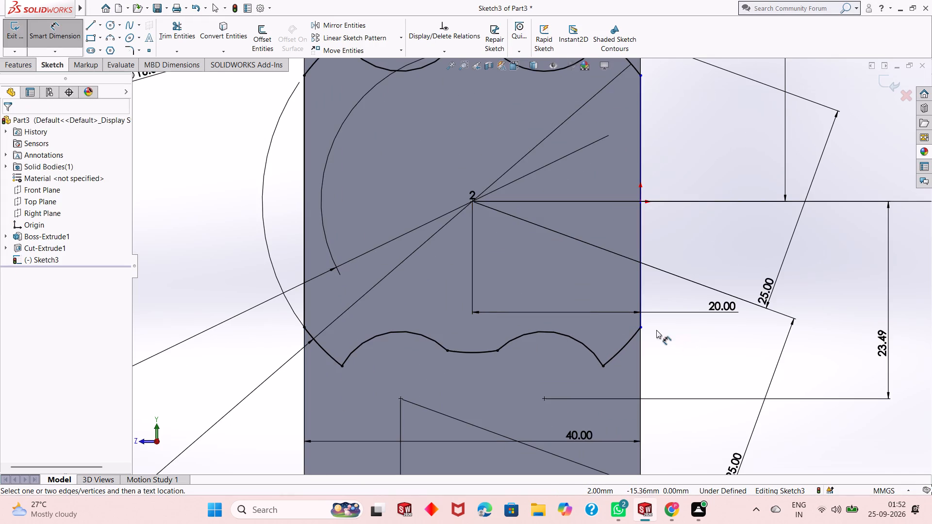
# Add a 15 mm vertical dimension between the right vertical line's lower endpoint and the origin.
pyautogui.scroll(-4, 655, 329)
pyautogui.scroll(-8, 610, 311)
pyautogui.scroll(-4, 547, 285)
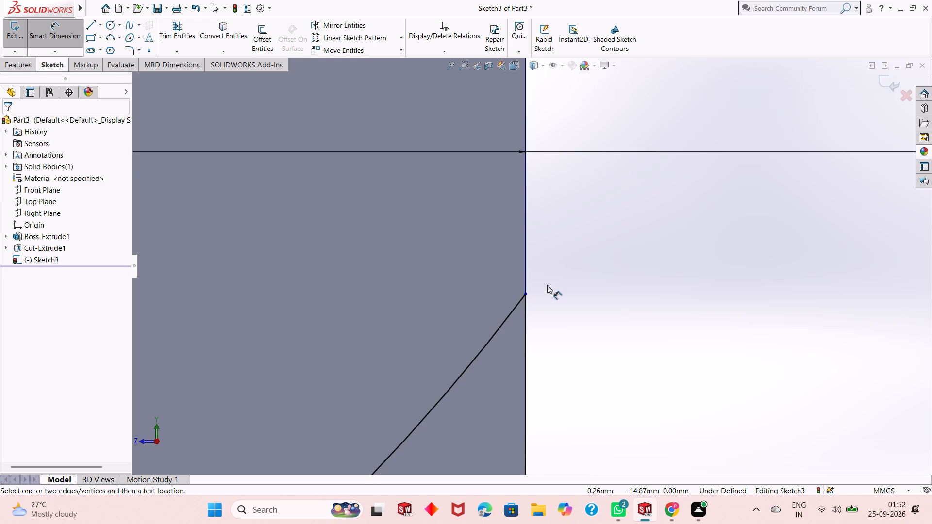
pyautogui.scroll(5, 512, 295)
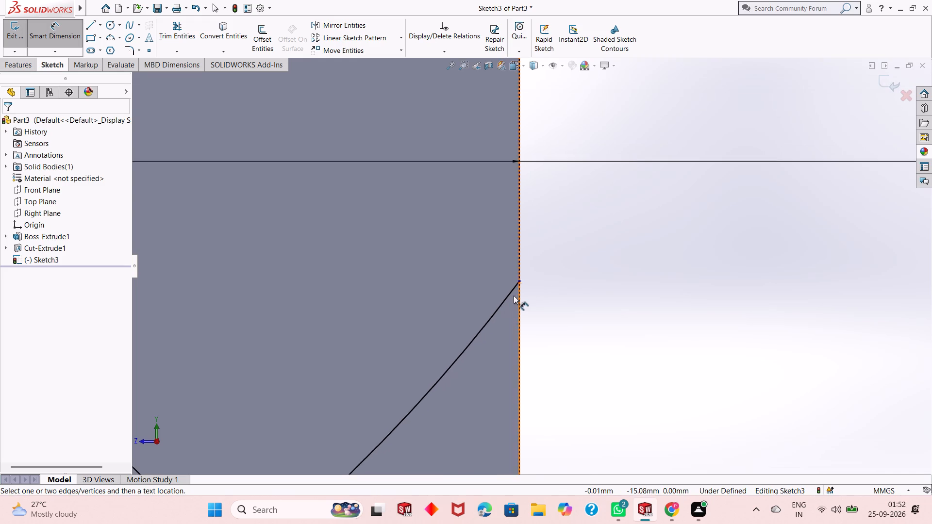
pyautogui.scroll(16, 514, 295)
pyautogui.scroll(-3, 513, 270)
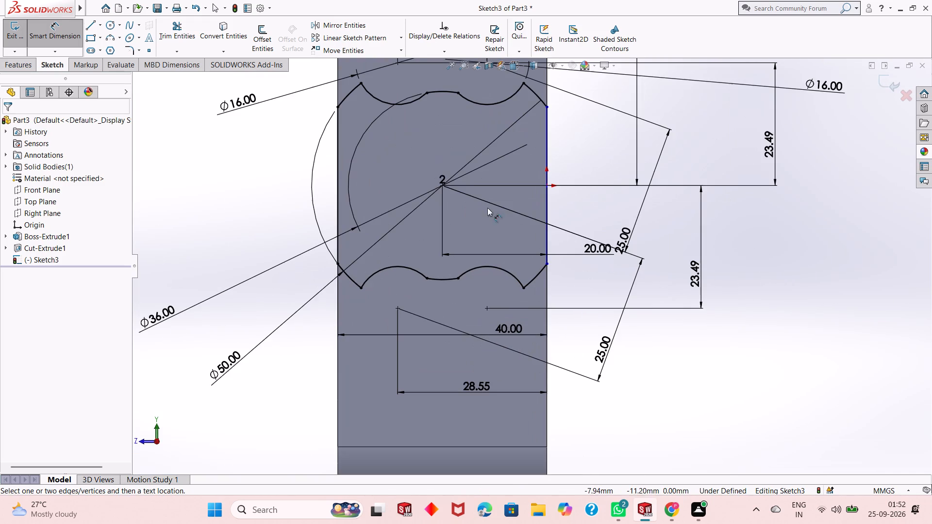
pyautogui.click(70, 38)
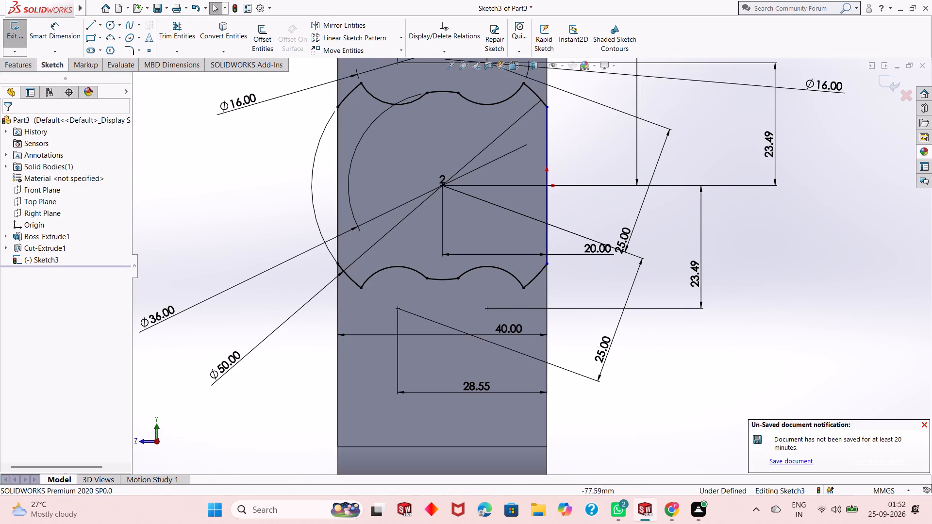
pyautogui.click(63, 32)
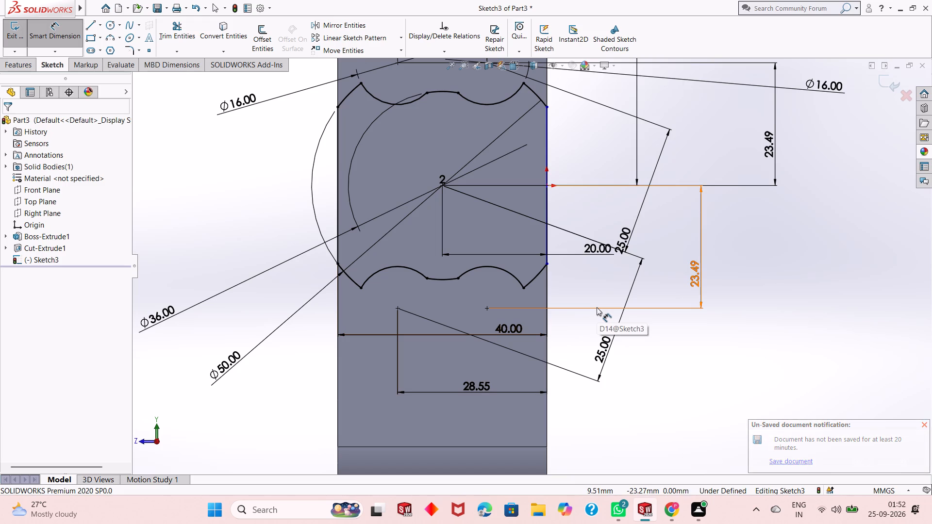
pyautogui.click(548, 265)
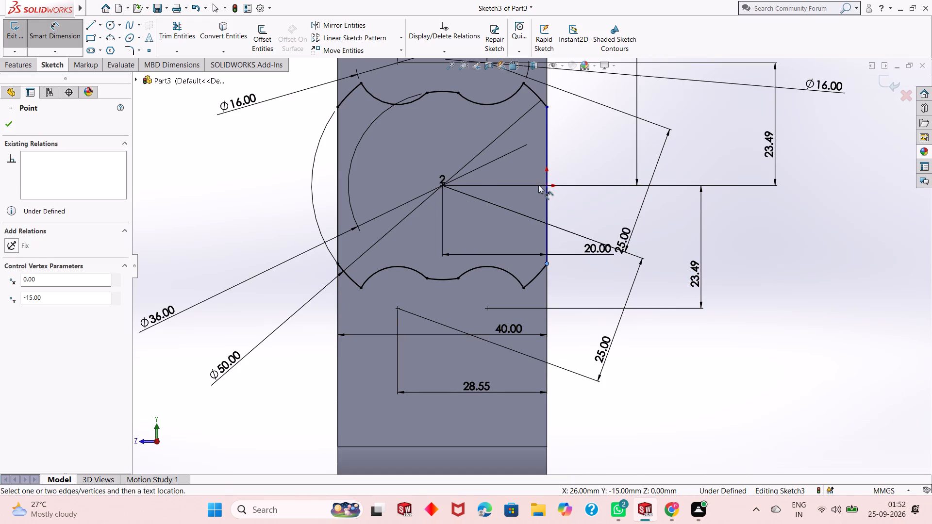
pyautogui.click(547, 184)
pyautogui.click(766, 203)
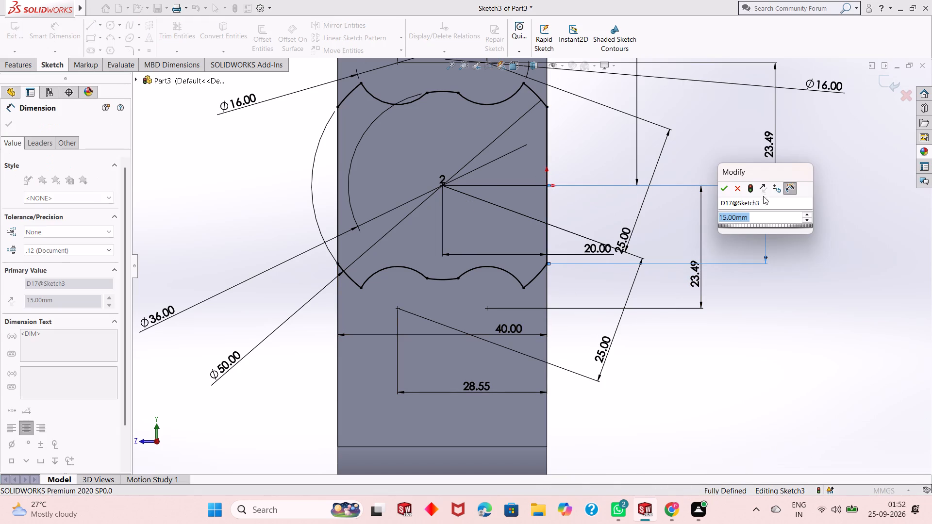
pyautogui.click(726, 190)
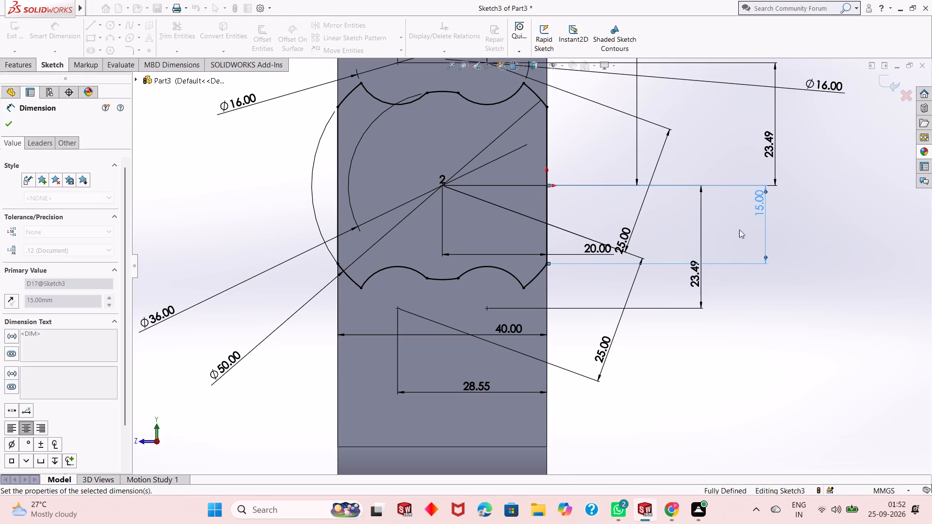
pyautogui.rightClick(739, 285)
pyautogui.click(757, 319)
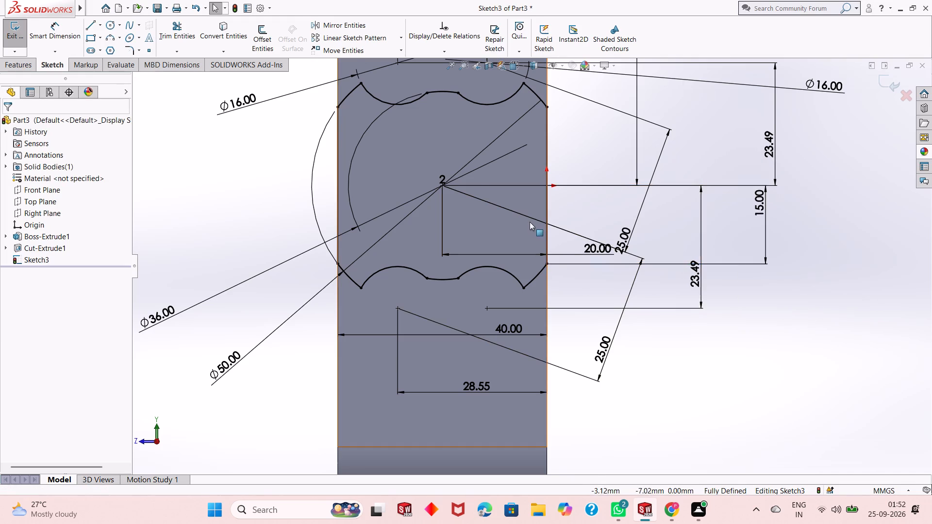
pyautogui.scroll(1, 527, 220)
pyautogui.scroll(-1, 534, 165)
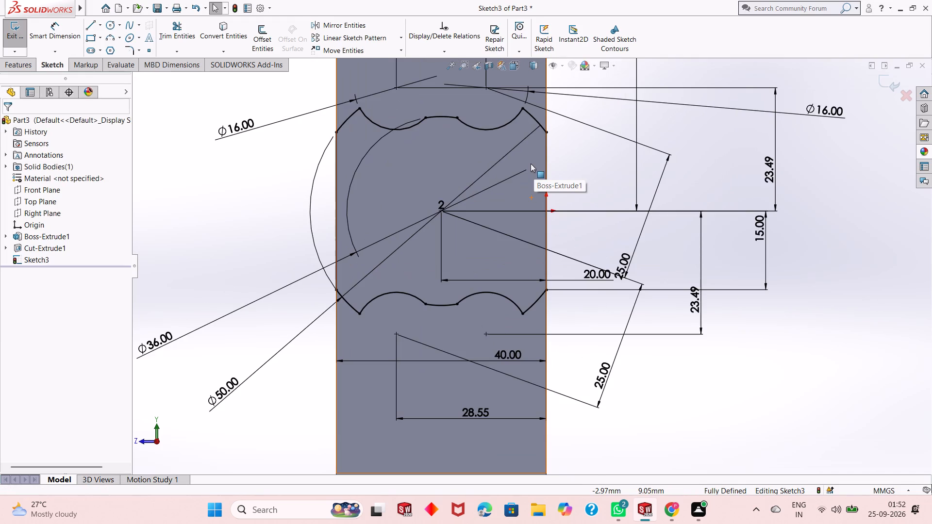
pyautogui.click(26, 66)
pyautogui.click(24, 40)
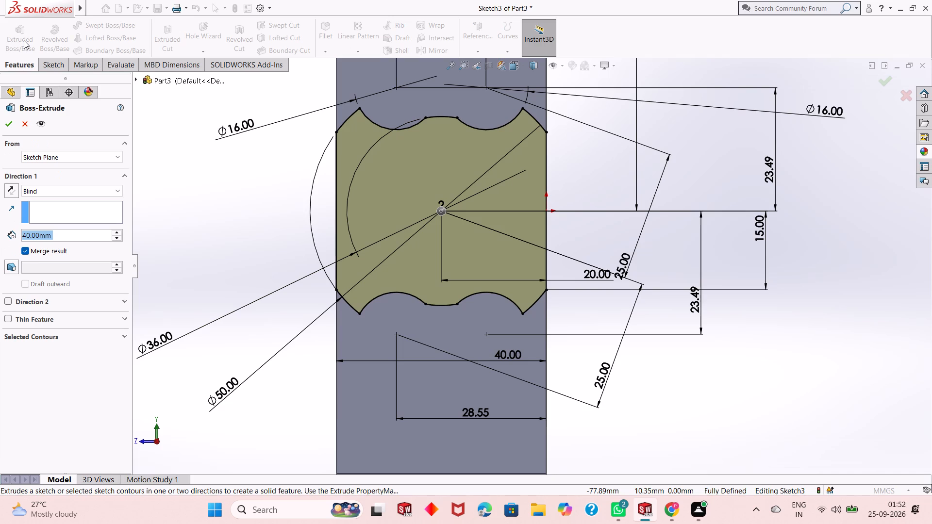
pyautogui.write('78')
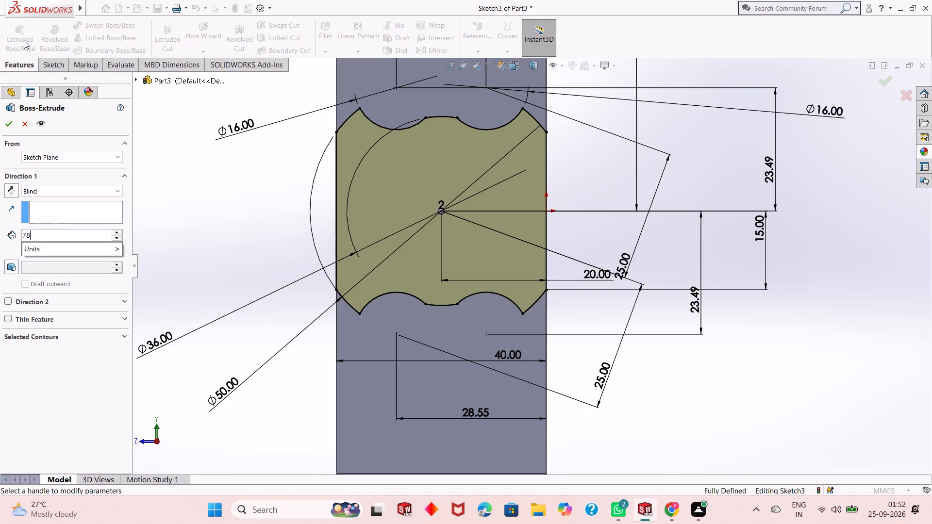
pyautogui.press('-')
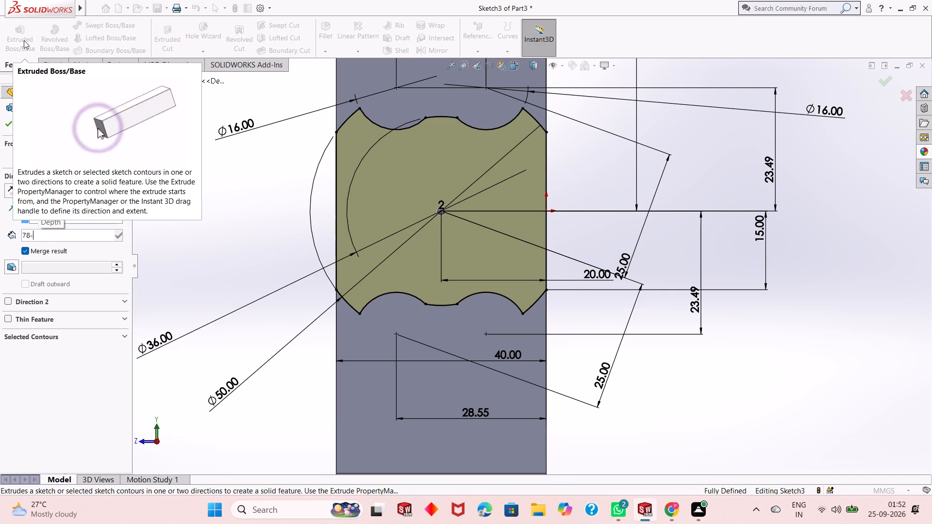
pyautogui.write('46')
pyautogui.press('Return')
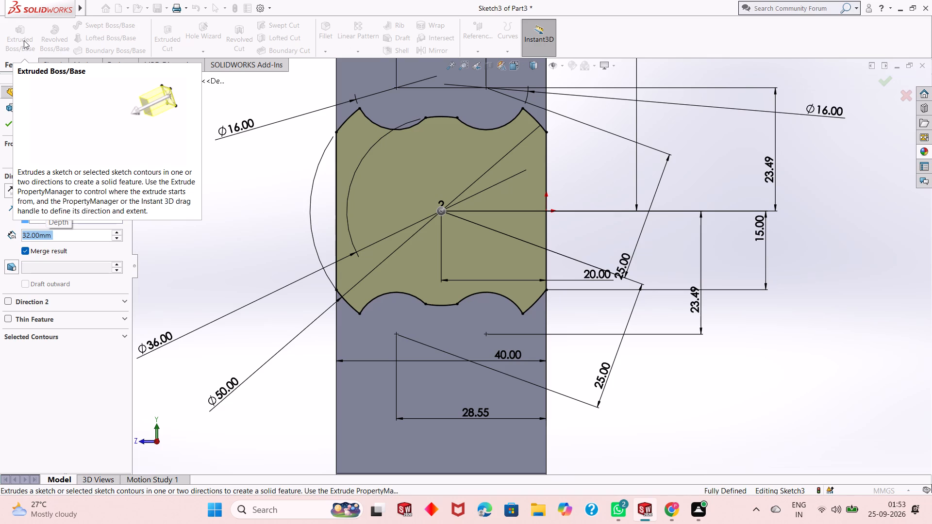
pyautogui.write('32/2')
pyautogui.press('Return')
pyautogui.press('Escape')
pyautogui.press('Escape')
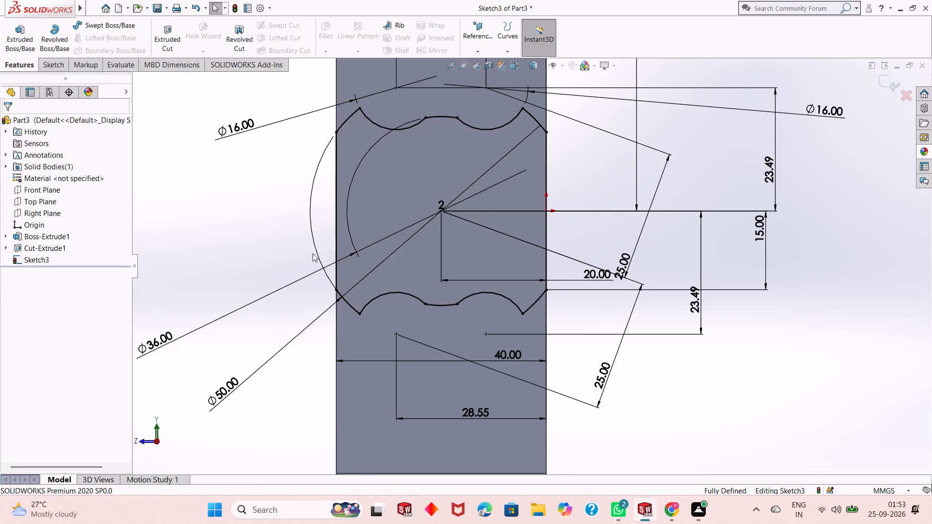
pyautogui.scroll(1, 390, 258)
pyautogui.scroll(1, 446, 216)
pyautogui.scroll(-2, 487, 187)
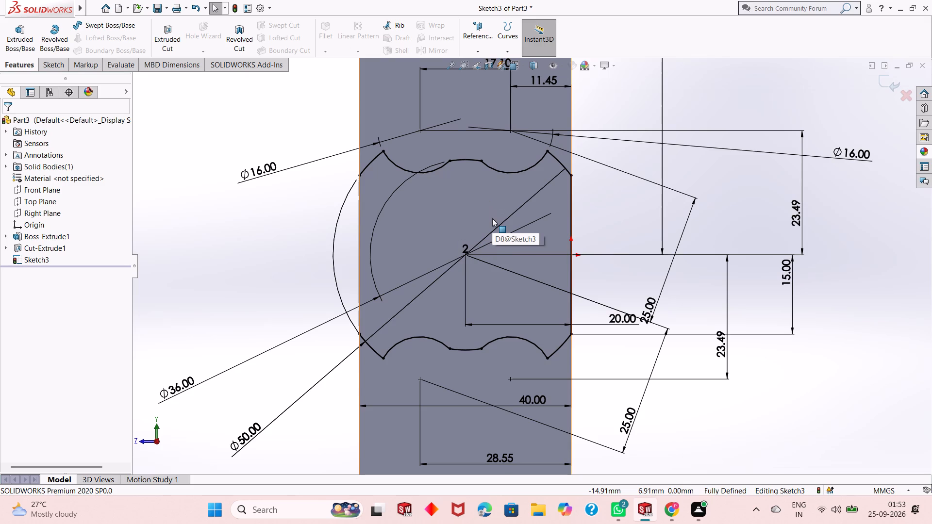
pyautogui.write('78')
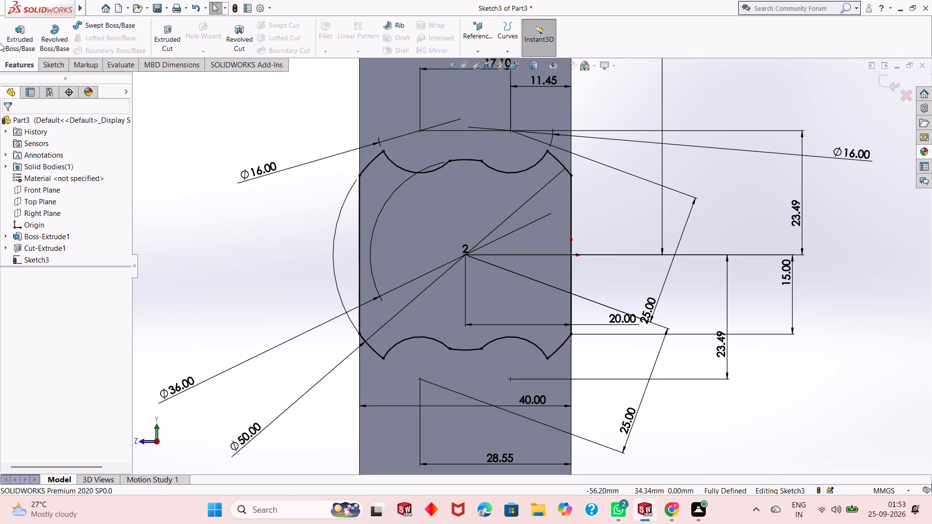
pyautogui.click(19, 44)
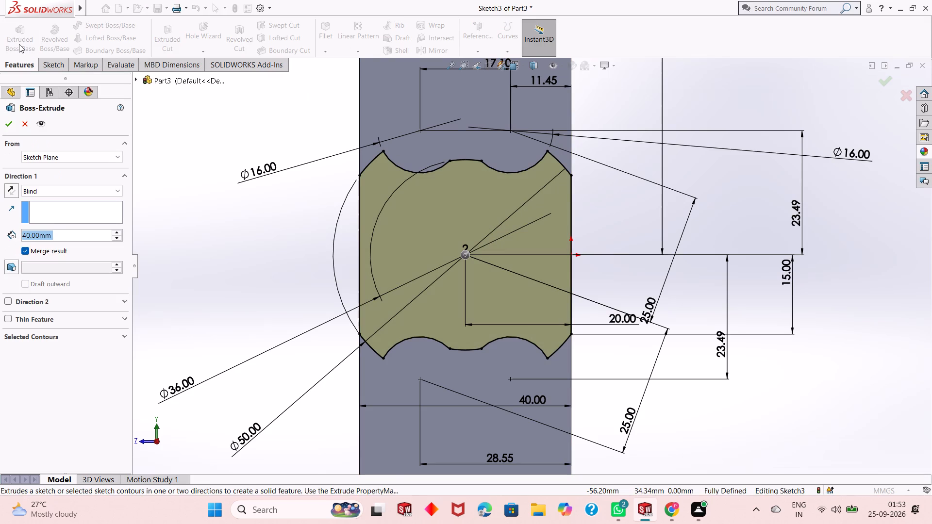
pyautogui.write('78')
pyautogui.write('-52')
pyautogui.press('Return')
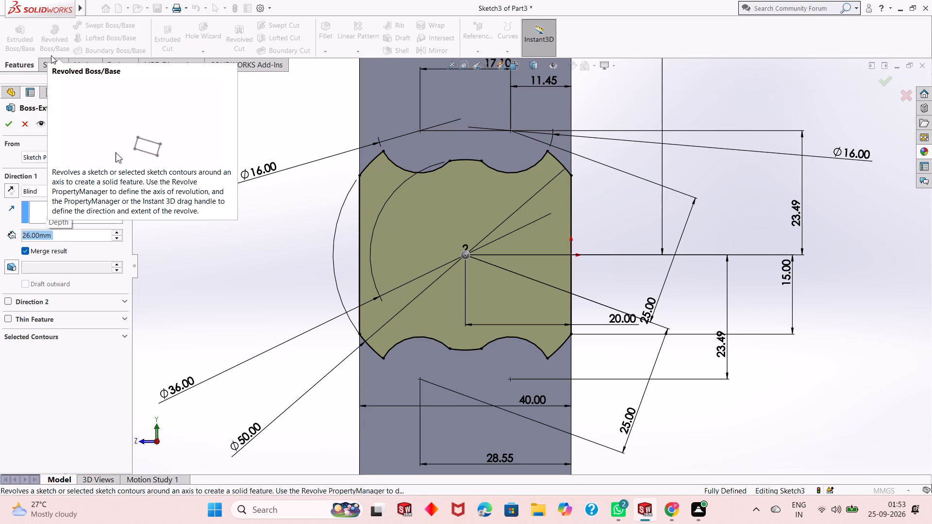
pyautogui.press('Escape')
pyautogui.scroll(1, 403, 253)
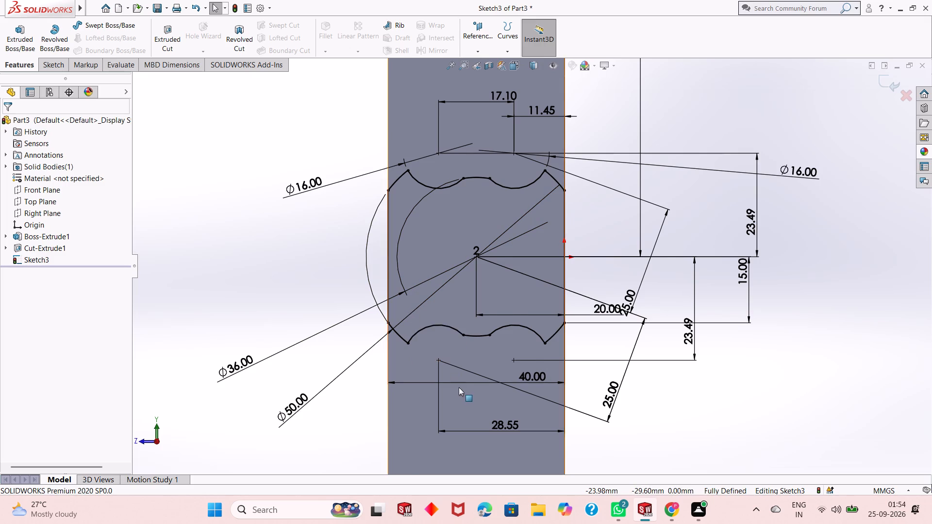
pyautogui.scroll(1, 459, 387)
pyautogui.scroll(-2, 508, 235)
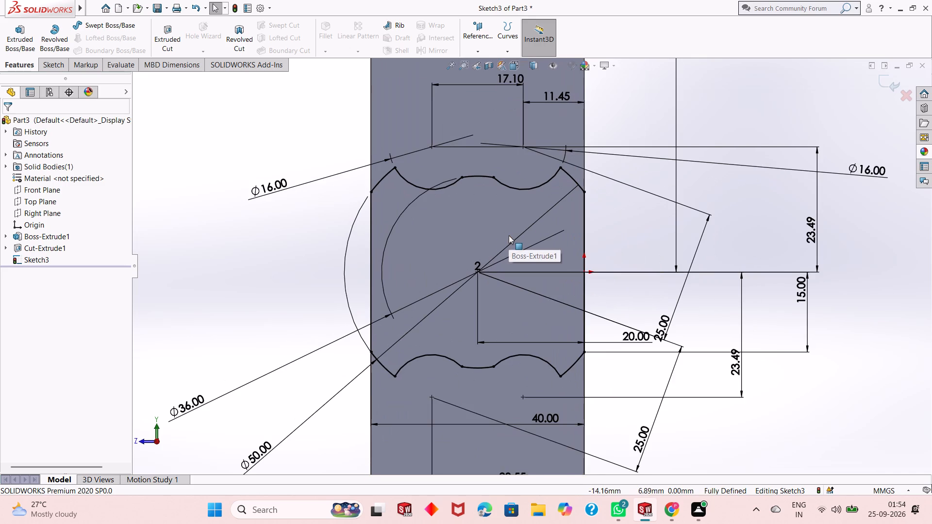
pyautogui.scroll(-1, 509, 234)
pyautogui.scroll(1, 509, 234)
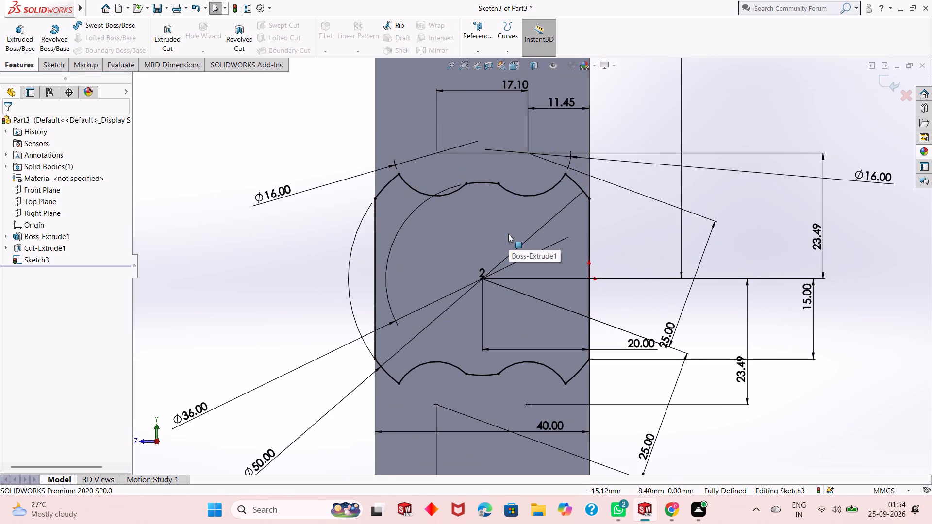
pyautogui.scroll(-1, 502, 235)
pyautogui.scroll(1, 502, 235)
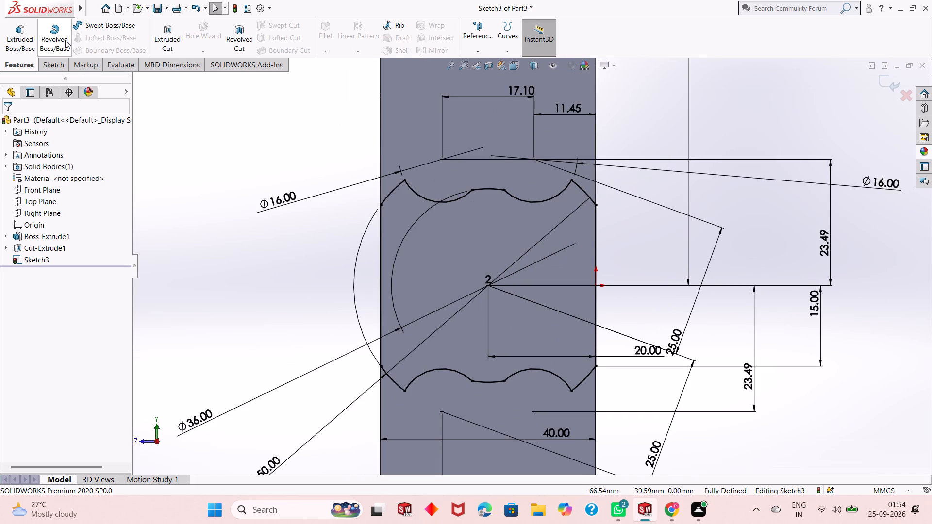
# Extrude the scalloped side-face profile outward from the block as a blind boss 13 mm deep, merged with the body.
pyautogui.click(6, 47)
pyautogui.moveTo(604, 305); pyautogui.dragTo(577, 307, button='middle')
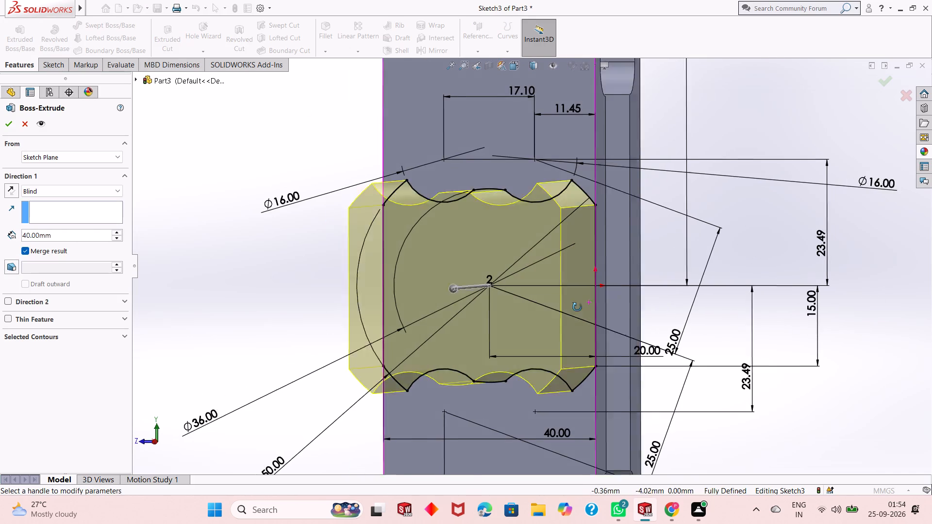
pyautogui.moveTo(577, 307); pyautogui.dragTo(557, 324, button='middle')
pyautogui.scroll(2, 459, 321)
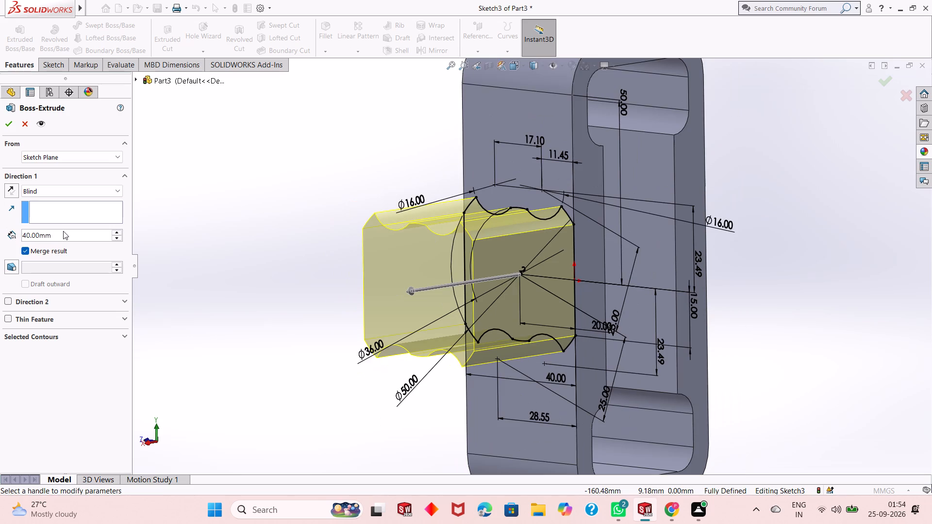
pyautogui.doubleClick(63, 231)
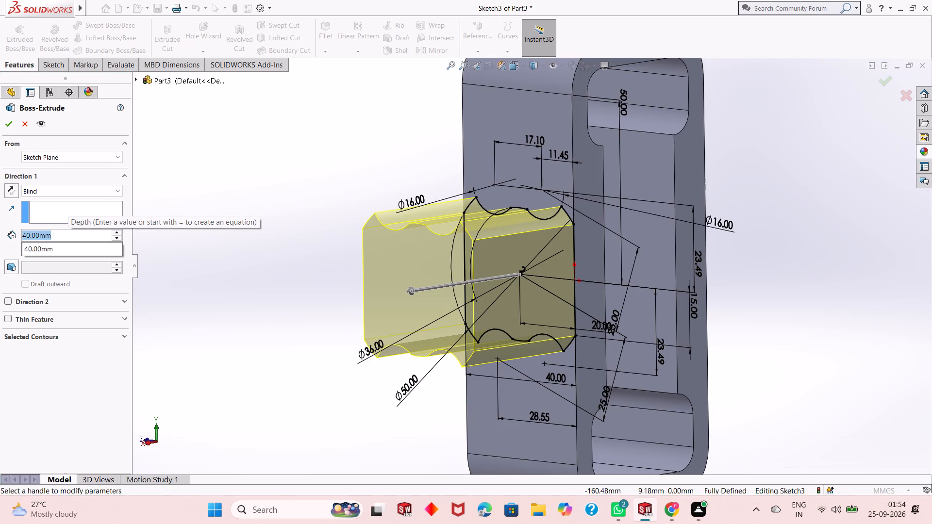
pyautogui.write('78-52')
pyautogui.press('Return')
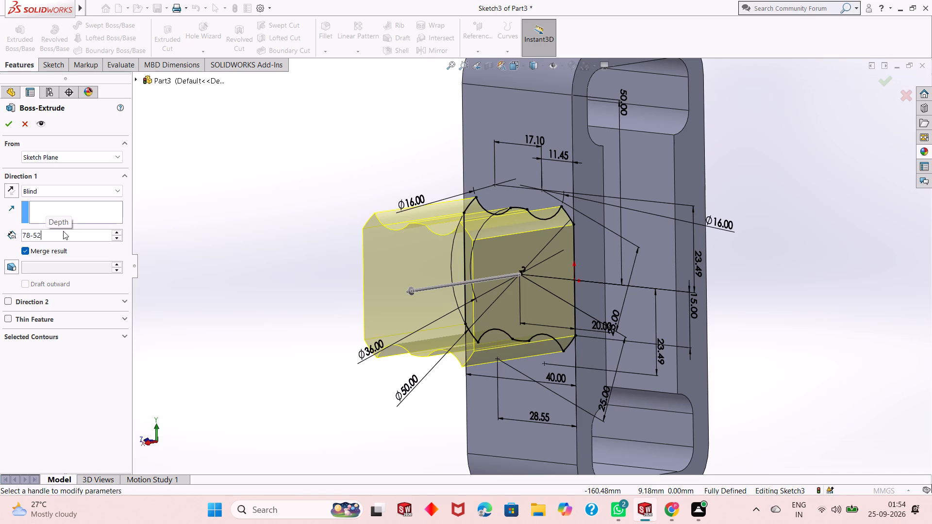
pyautogui.write('26/2')
pyautogui.press('Return')
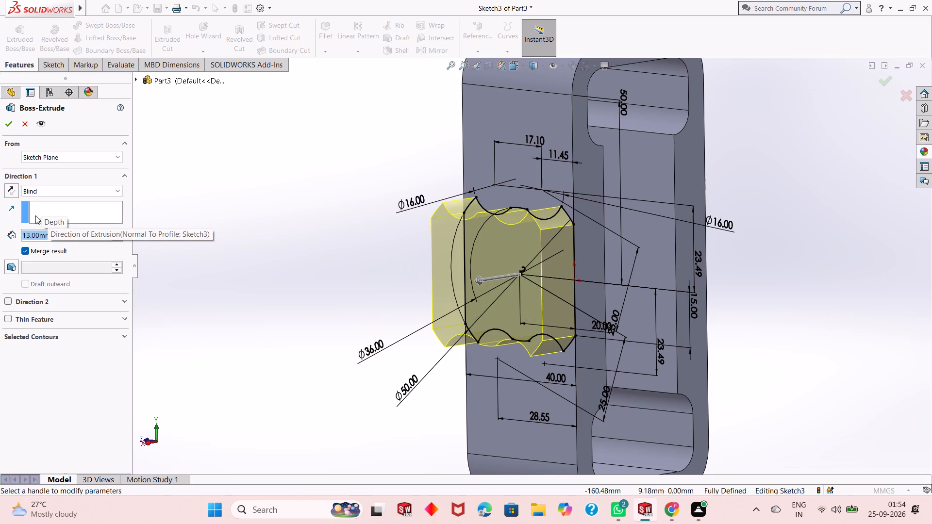
pyautogui.click(12, 131)
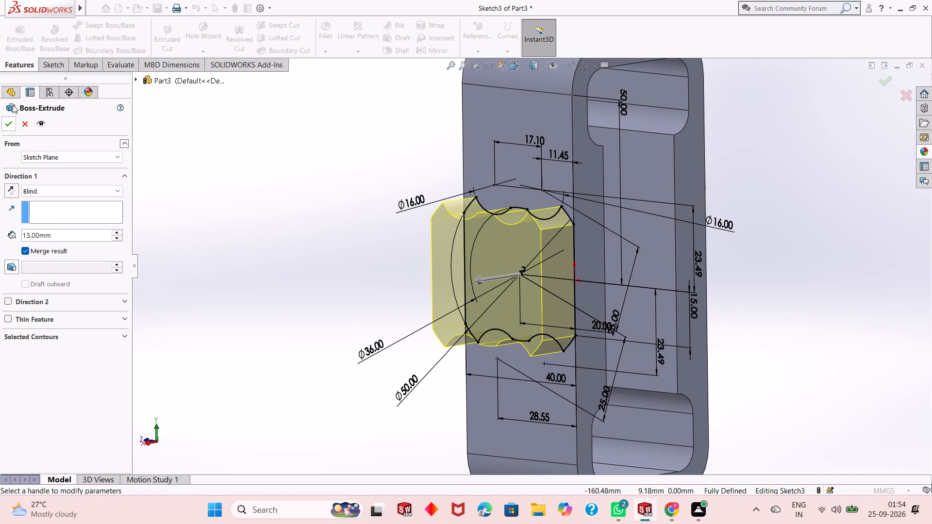
pyautogui.click(4, 122)
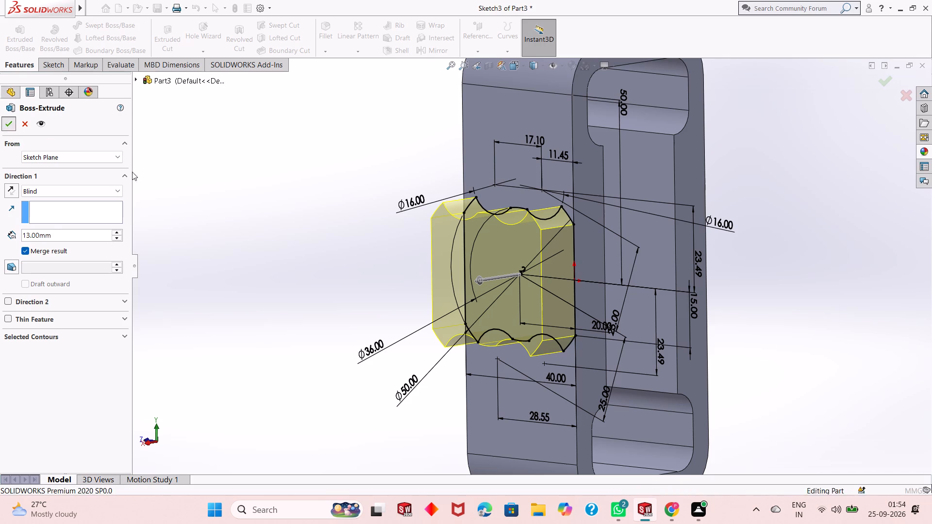
pyautogui.click(250, 199)
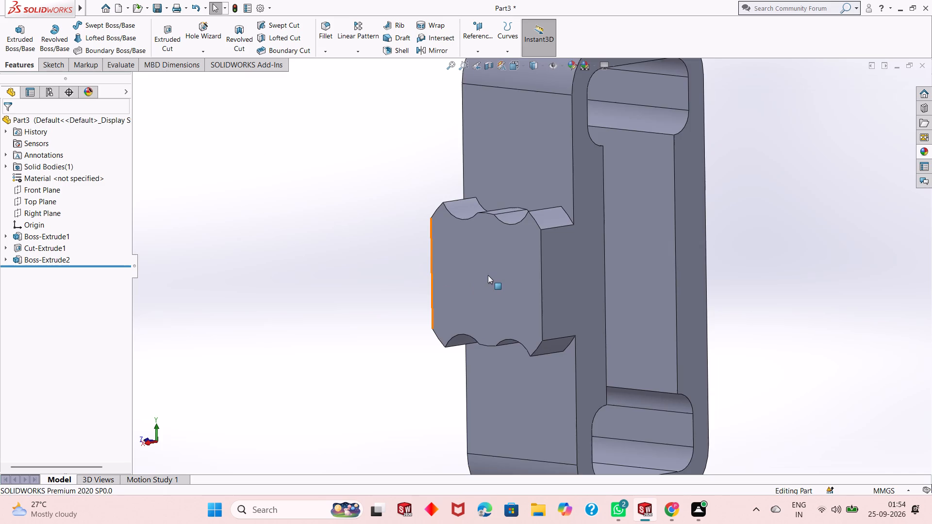
# Start a new sketch on the flat outer face of the scalloped boss.
pyautogui.moveTo(489, 275); pyautogui.dragTo(569, 308, button='middle')
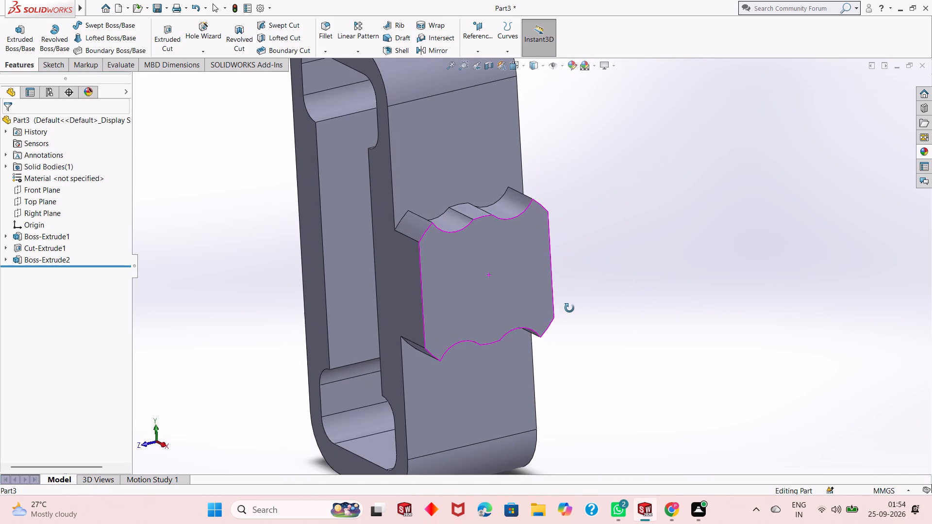
pyautogui.moveTo(569, 308); pyautogui.dragTo(567, 273, button='middle')
pyautogui.click(528, 267)
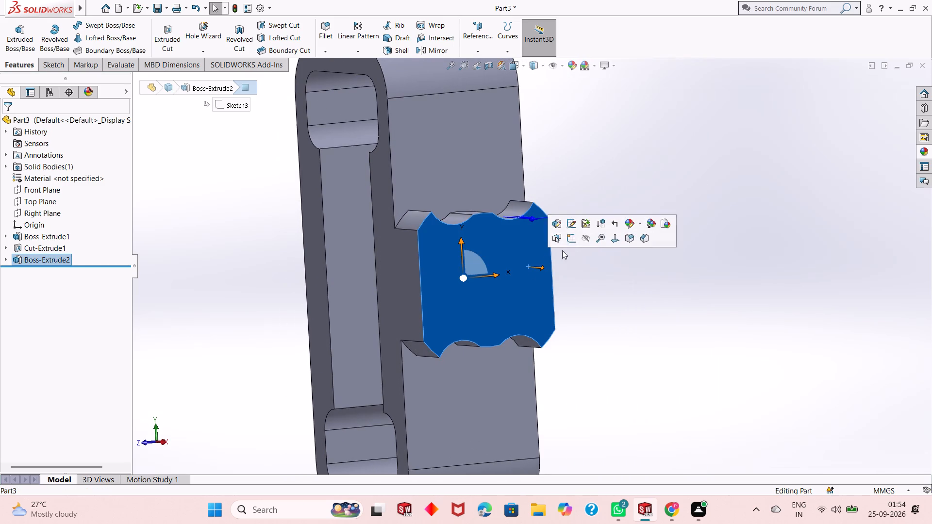
pyautogui.click(571, 240)
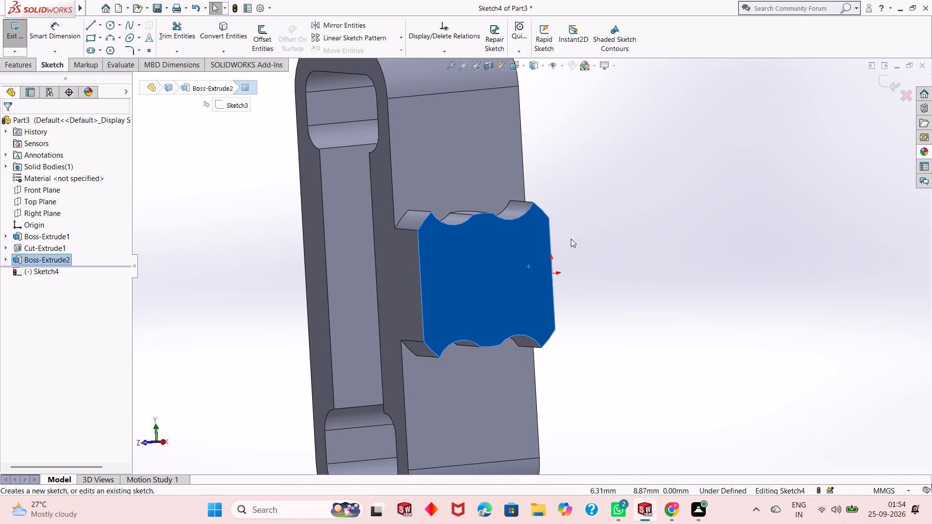
pyautogui.hotkey('ctrl', '8')
pyautogui.hotkey('ctrl', '8')
pyautogui.press('Escape')
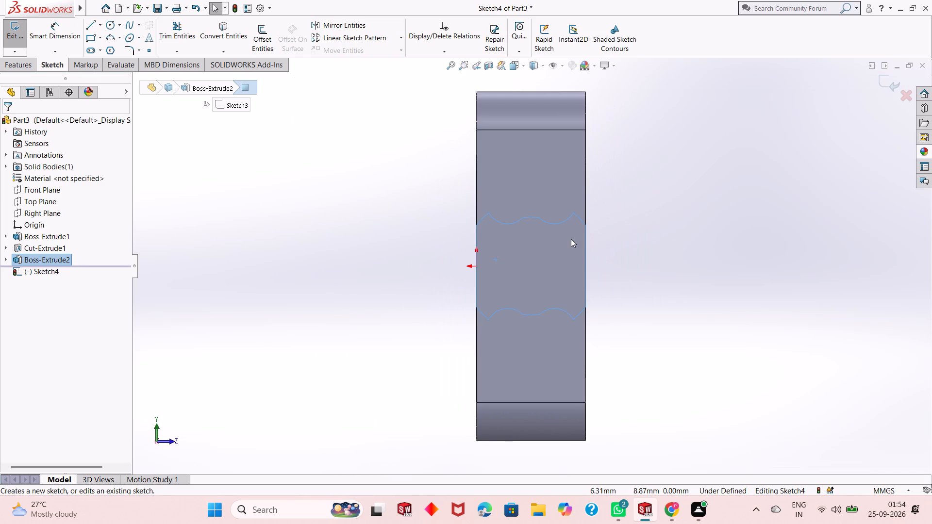
pyautogui.hotkey('ctrl', '8')
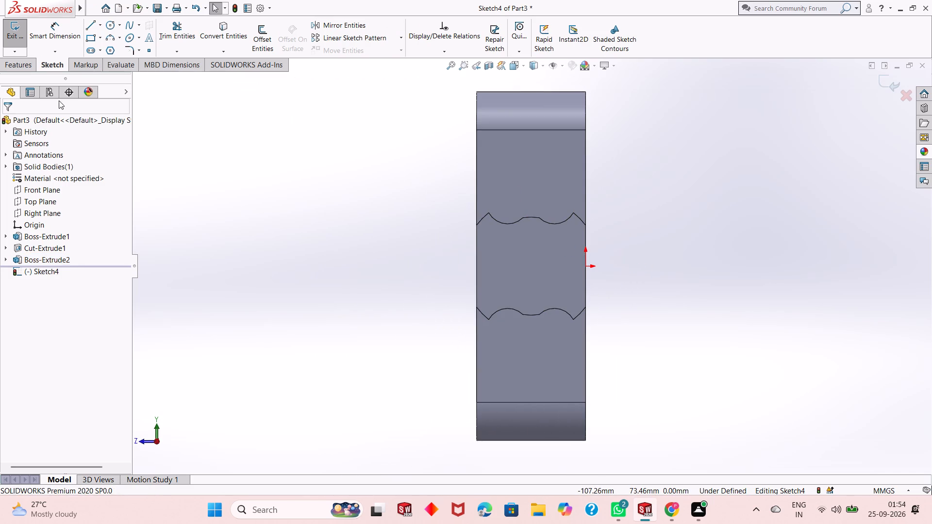
# Sketch a circle centred on the scalloped boss's outer face and dimension its diameter to 30 mm.
pyautogui.click(110, 19)
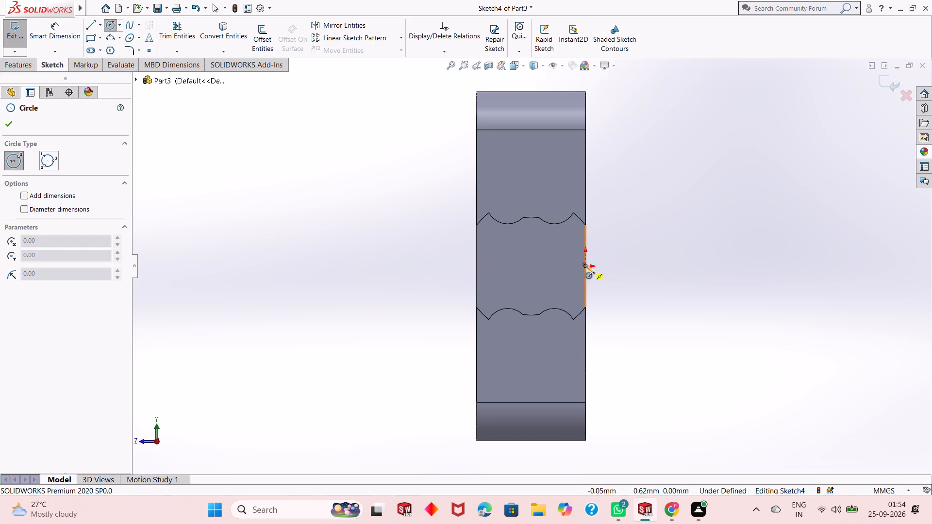
pyautogui.click(531, 265)
pyautogui.click(544, 238)
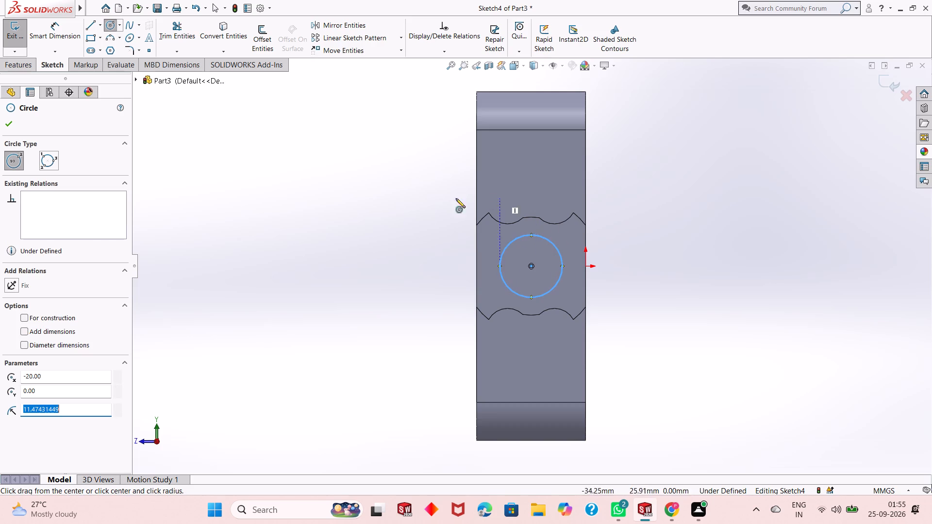
pyautogui.rightClick(277, 180)
pyautogui.click(318, 186)
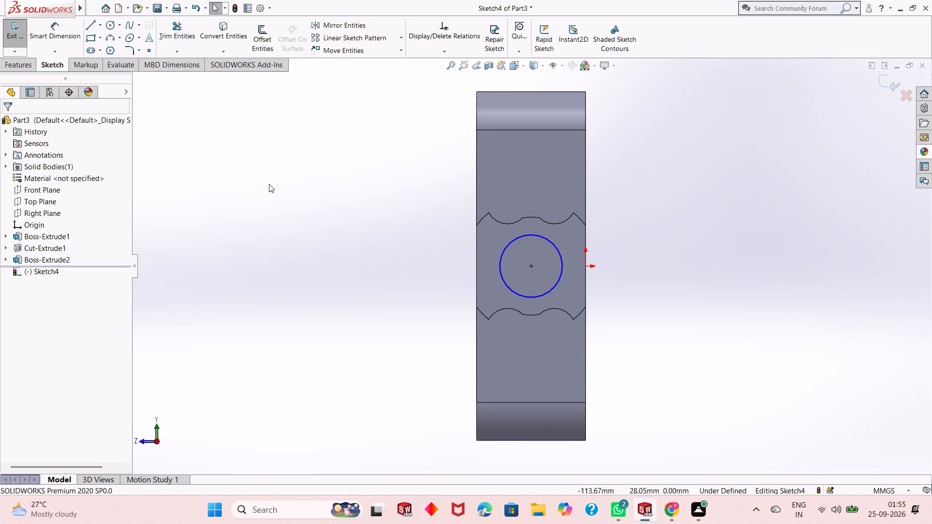
pyautogui.click(54, 29)
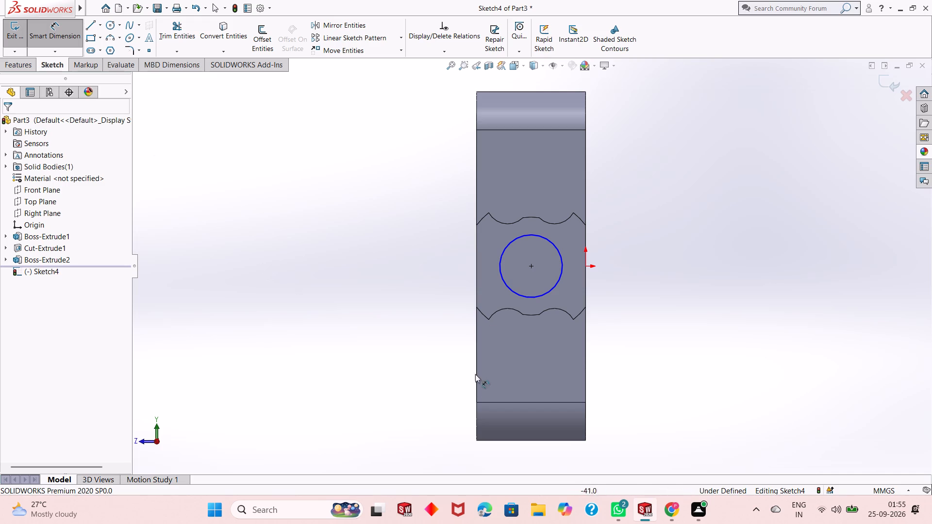
pyautogui.click(505, 284)
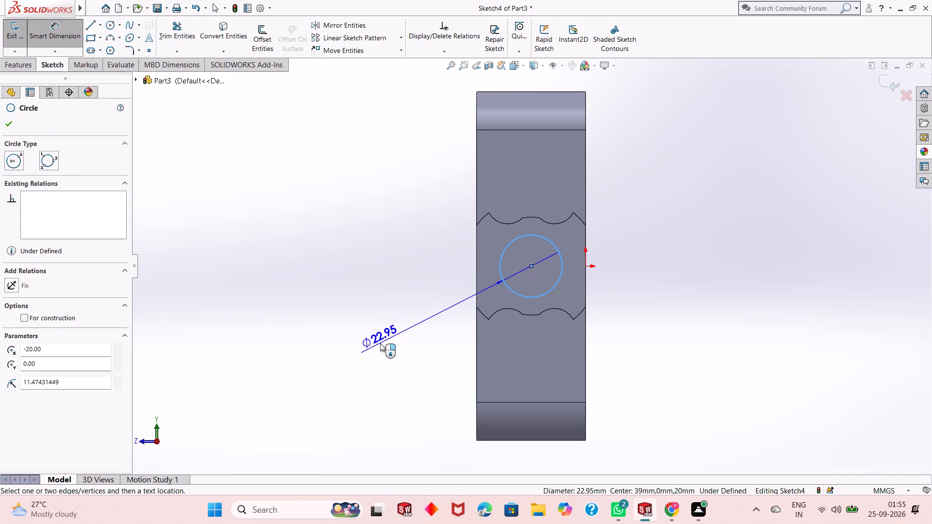
pyautogui.click(380, 344)
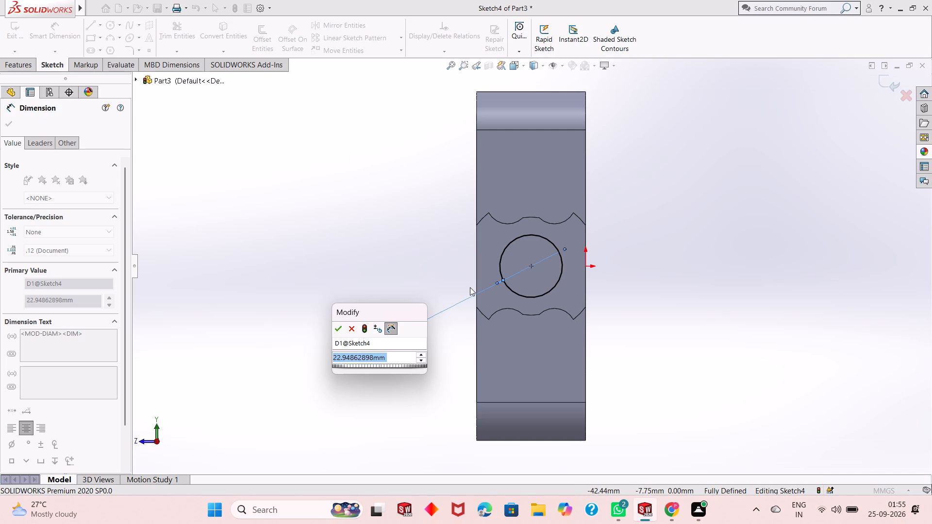
pyautogui.scroll(-1, 471, 289)
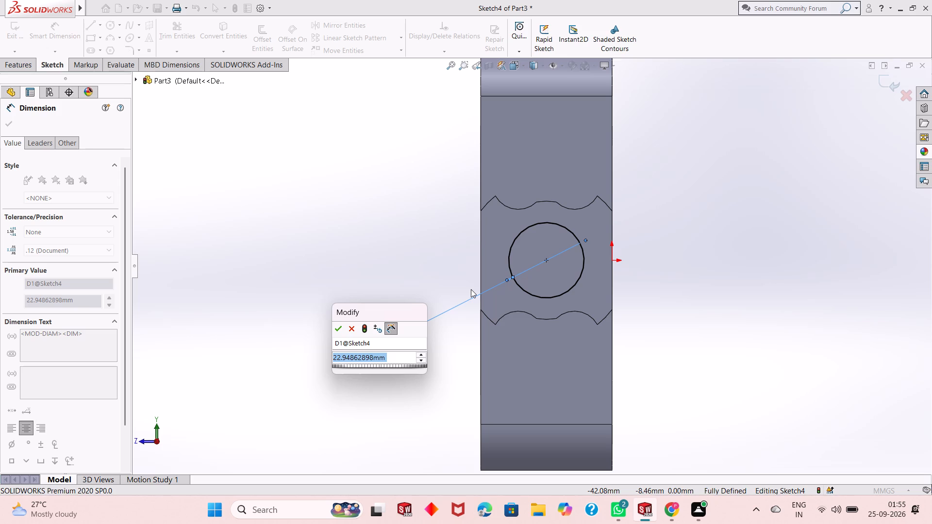
pyautogui.write('30')
pyautogui.press('Return')
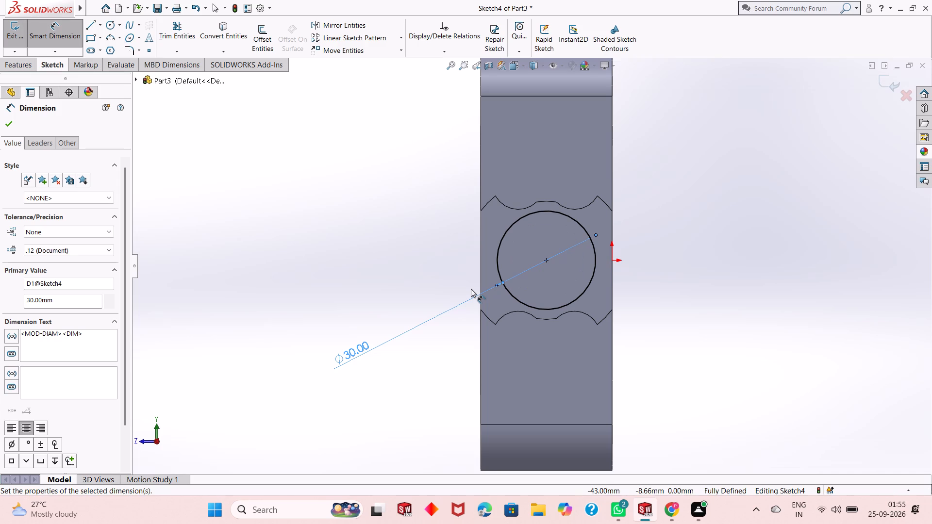
pyautogui.click(10, 126)
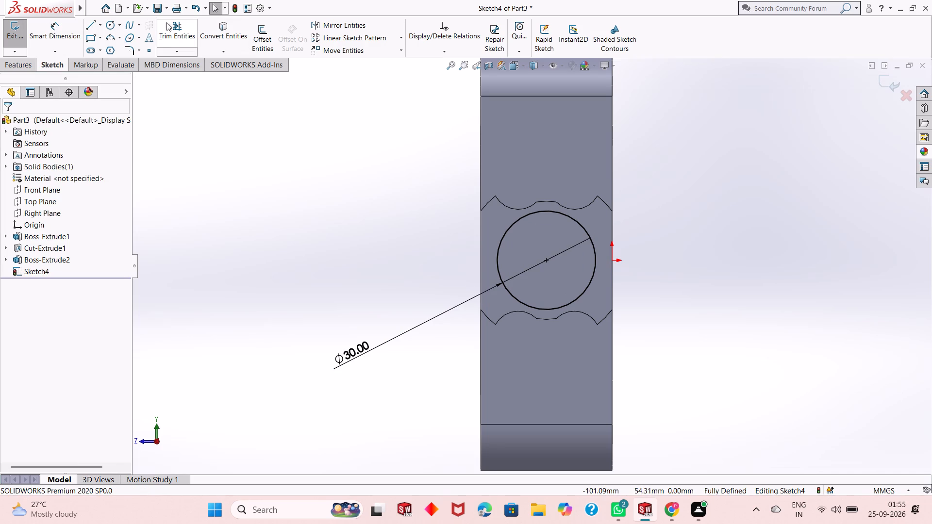
# Sketch a smaller circle concentric with the 30 mm circle and dimension its diameter to 15 mm.
pyautogui.click(111, 26)
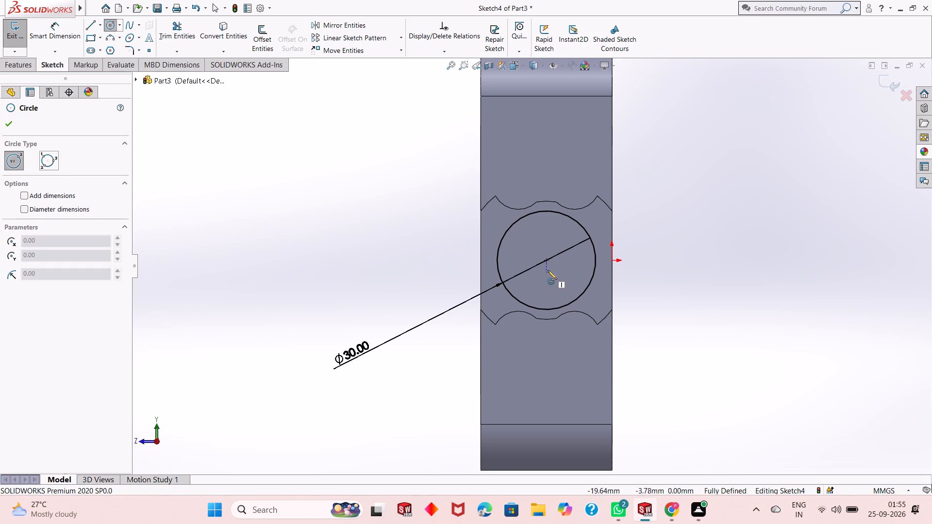
pyautogui.click(546, 262)
pyautogui.click(550, 284)
pyautogui.rightClick(342, 205)
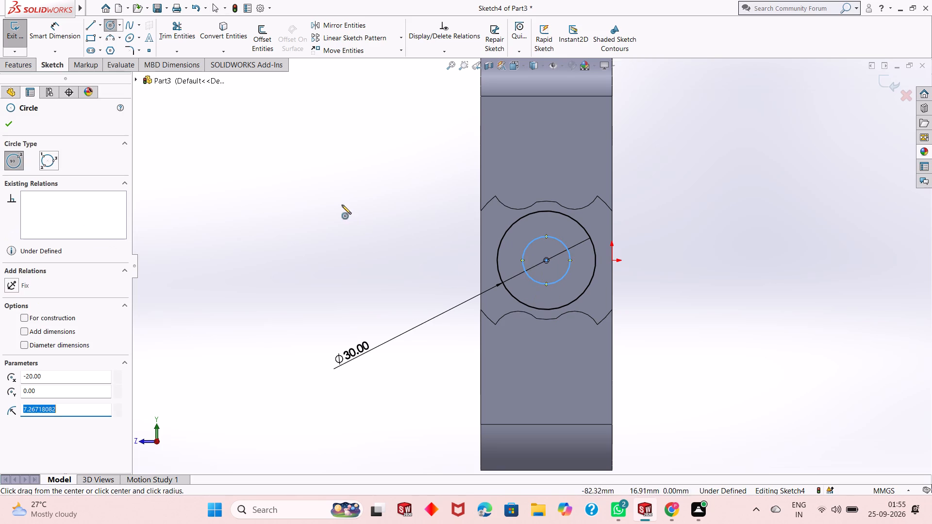
pyautogui.click(362, 216)
pyautogui.click(52, 38)
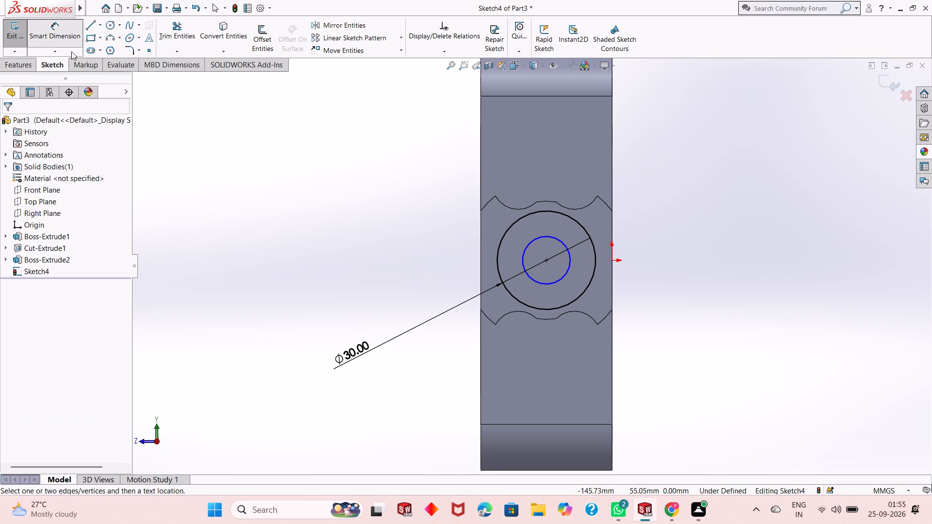
pyautogui.click(542, 283)
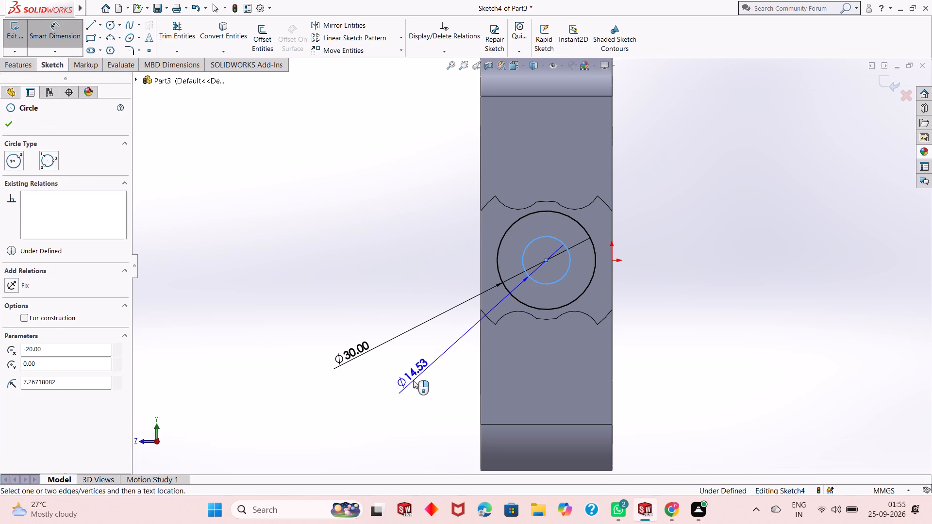
pyautogui.click(412, 380)
pyautogui.press('1')
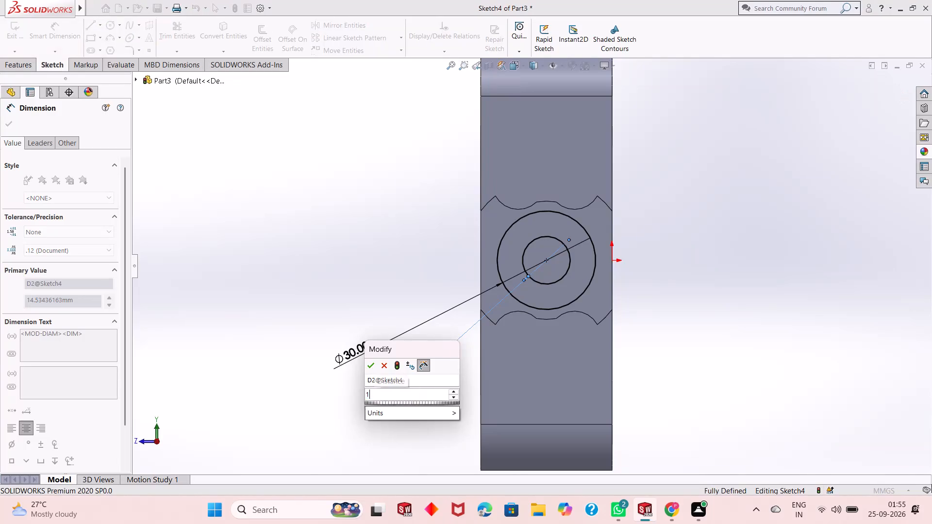
pyautogui.press('5')
pyautogui.press('Return')
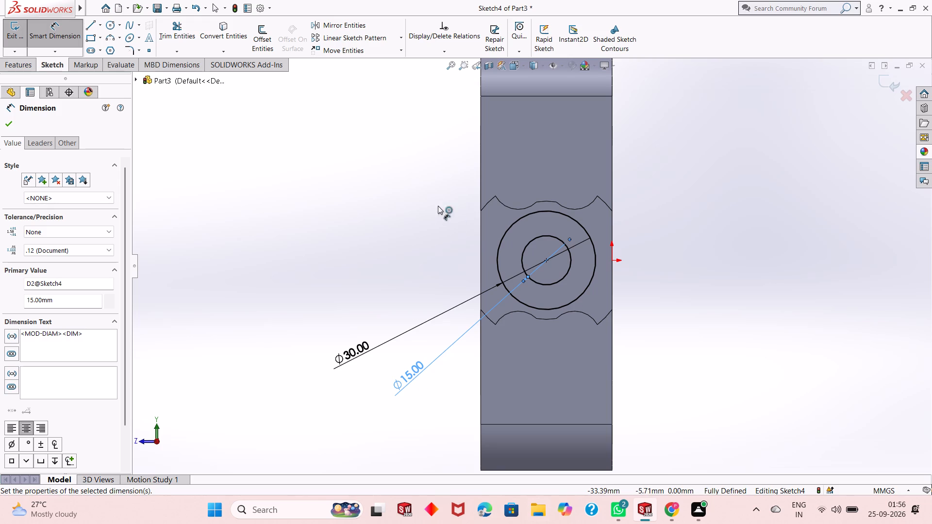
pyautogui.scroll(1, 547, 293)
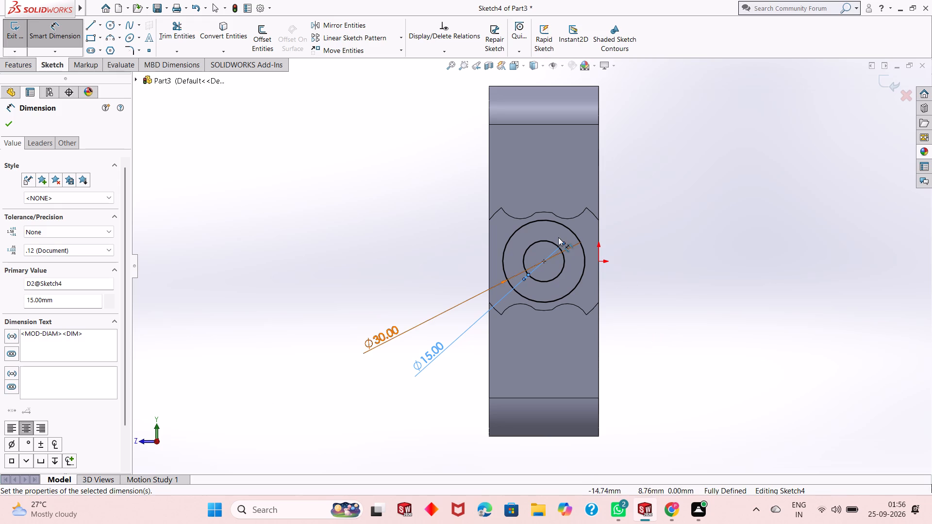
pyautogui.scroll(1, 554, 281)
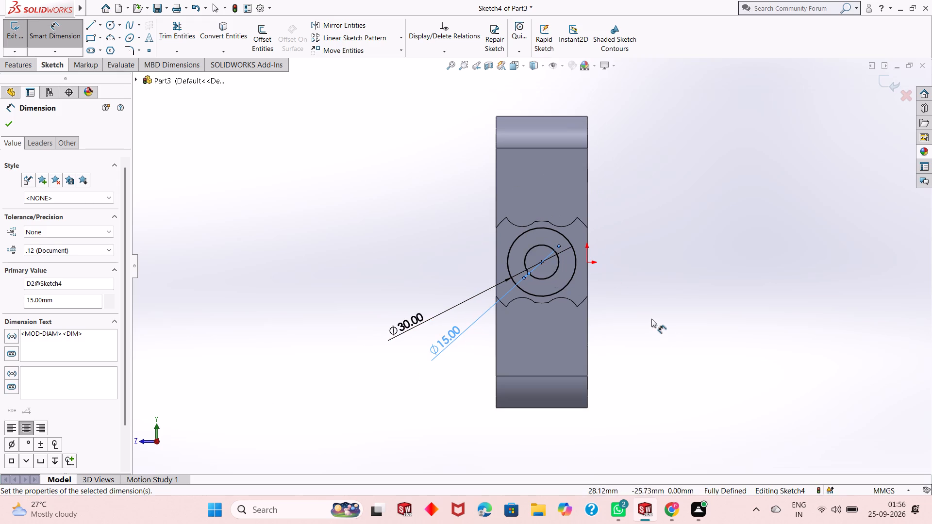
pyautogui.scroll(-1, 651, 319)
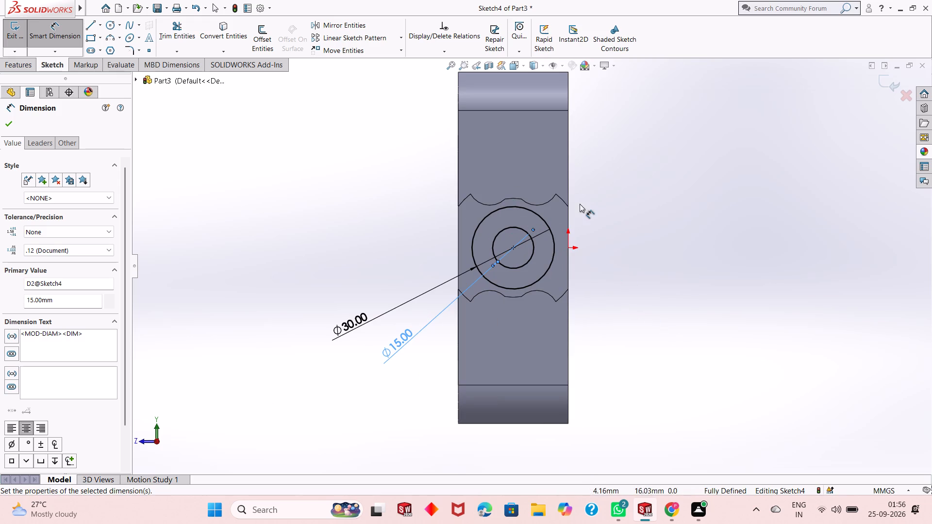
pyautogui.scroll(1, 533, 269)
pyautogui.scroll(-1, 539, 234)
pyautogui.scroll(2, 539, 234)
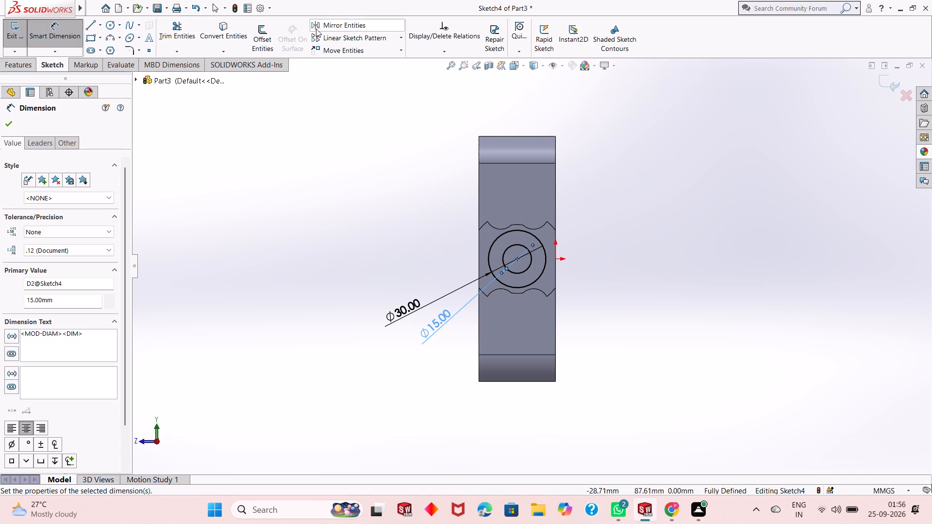
# Extrude the ring between the 30 mm and 15 mm circles outward as a blind boss 25 mm deep, merged with the body.
pyautogui.moveTo(512, 261); pyautogui.dragTo(521, 257, button='middle')
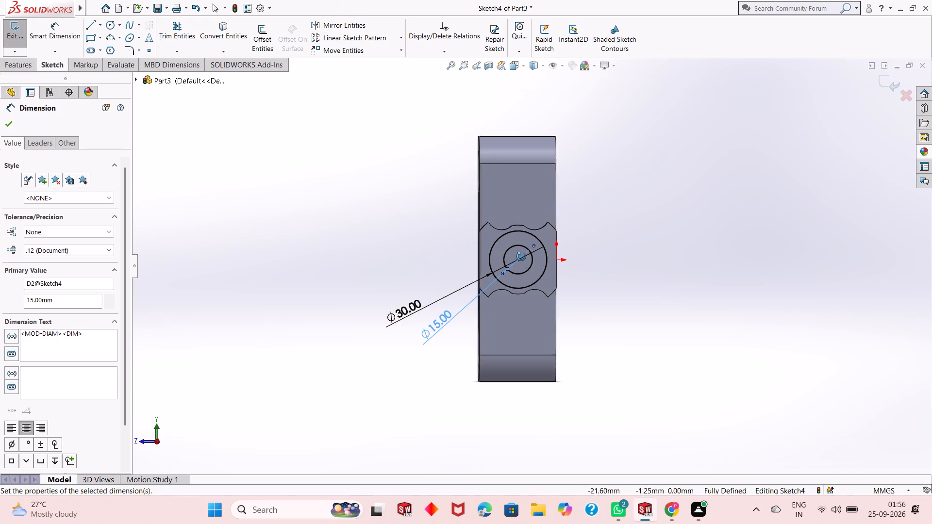
pyautogui.moveTo(521, 257); pyautogui.dragTo(551, 236, button='middle')
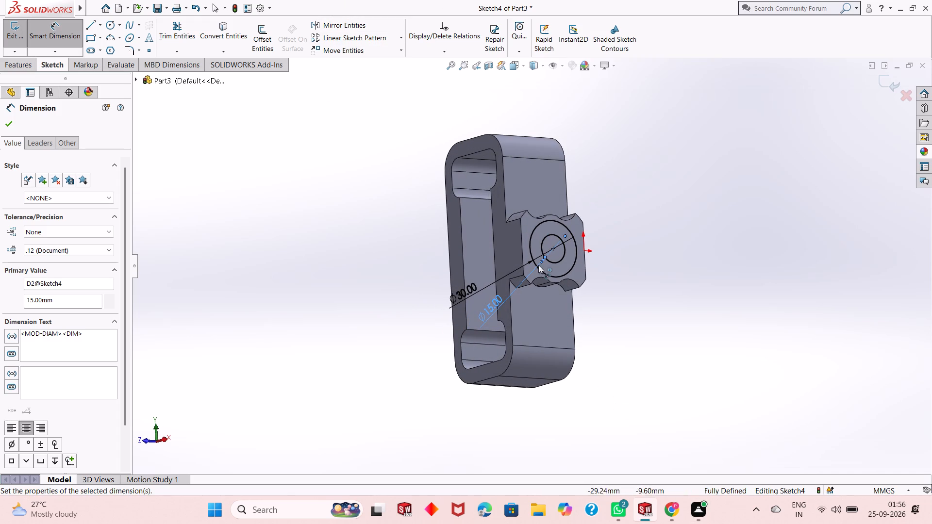
pyautogui.moveTo(543, 227); pyautogui.dragTo(557, 272, button='middle')
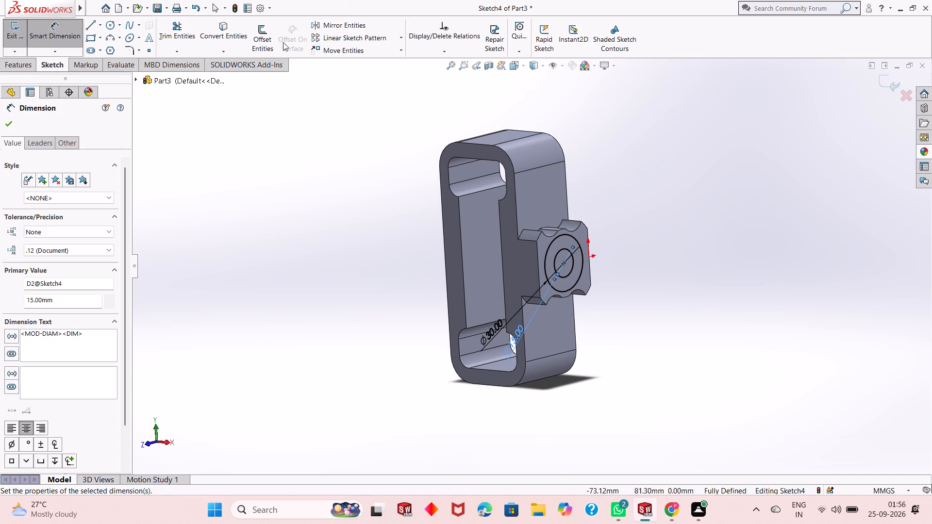
pyautogui.click(10, 122)
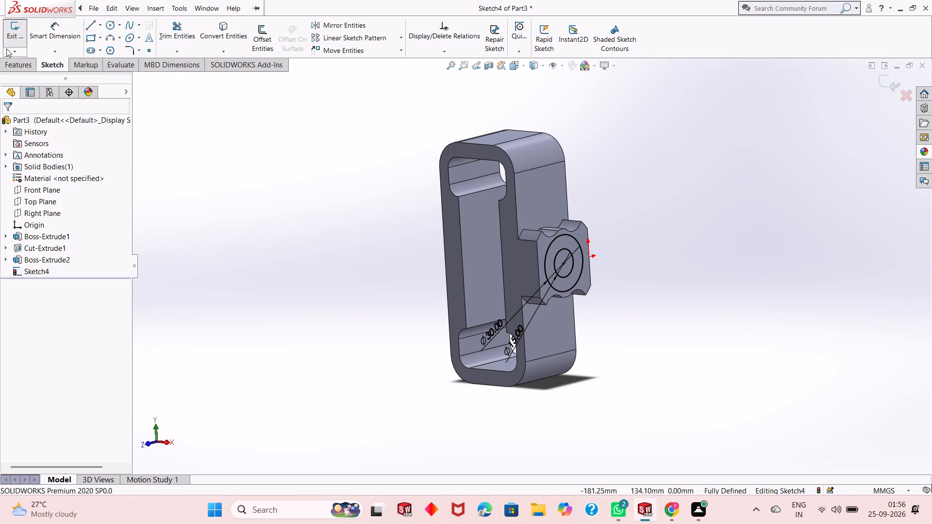
pyautogui.click(5, 64)
pyautogui.click(16, 40)
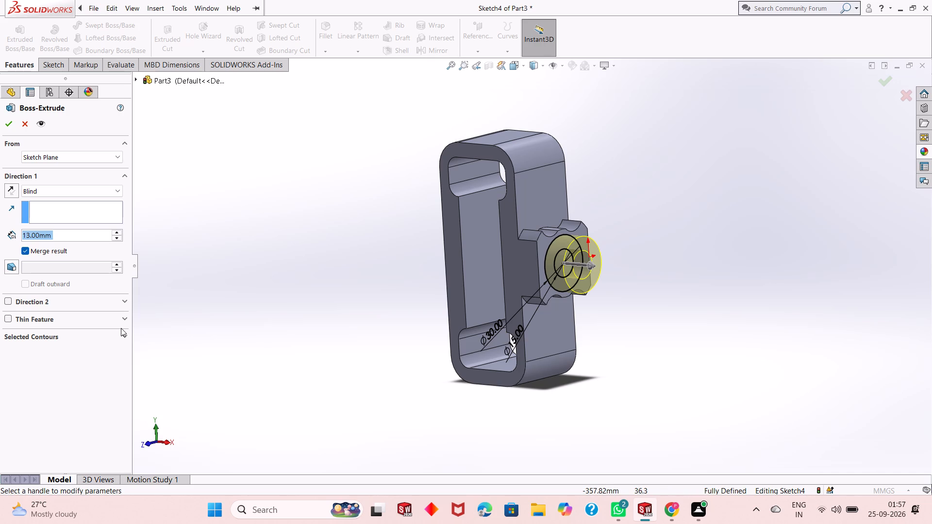
pyautogui.scroll(-3, 121, 328)
pyautogui.scroll(1, 121, 328)
pyautogui.write('128')
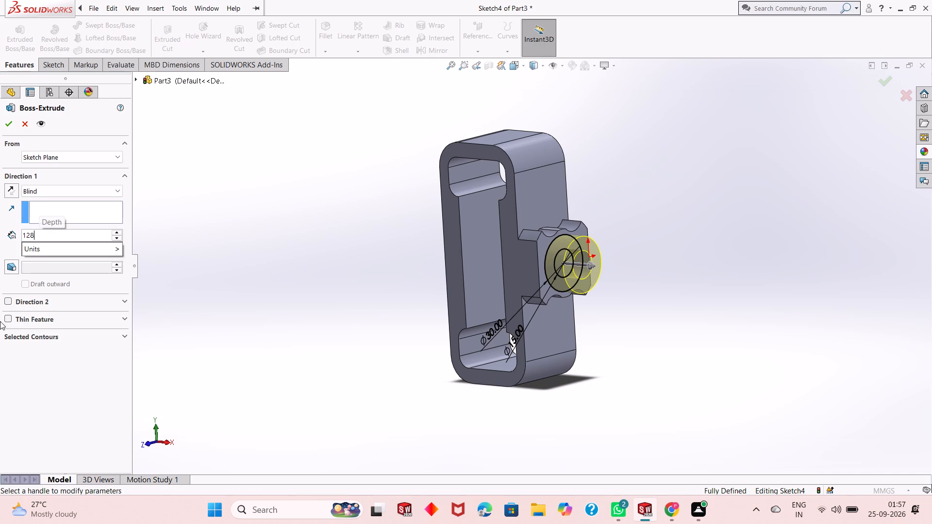
pyautogui.press('-')
pyautogui.write('78')
pyautogui.press('Return')
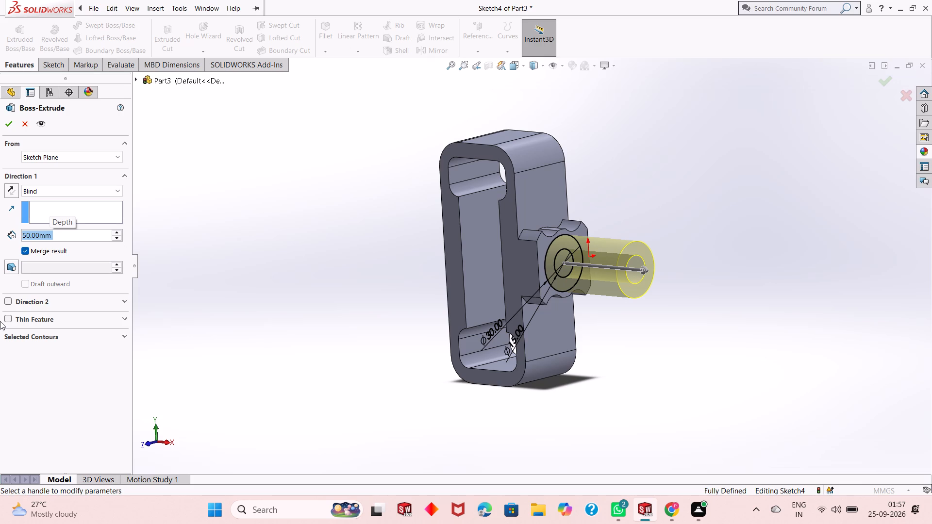
pyautogui.write('50/2')
pyautogui.press('Return')
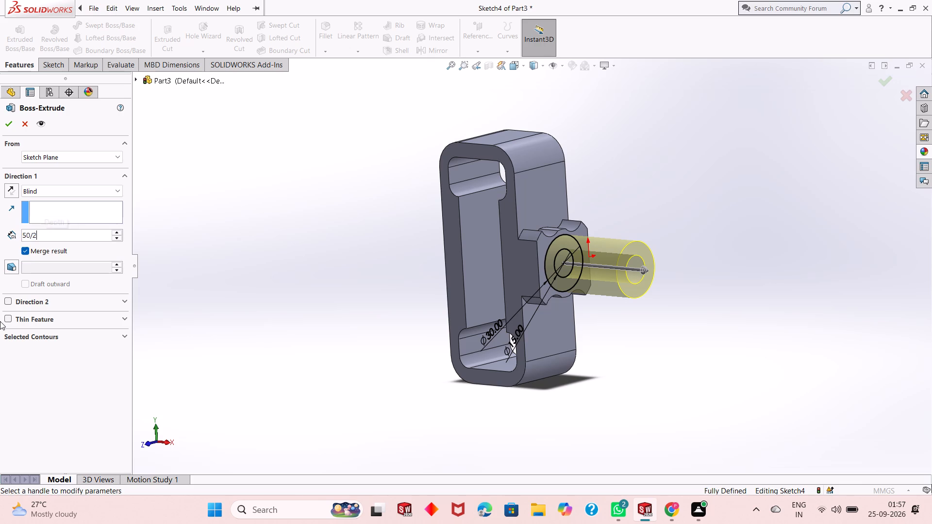
pyautogui.click(10, 127)
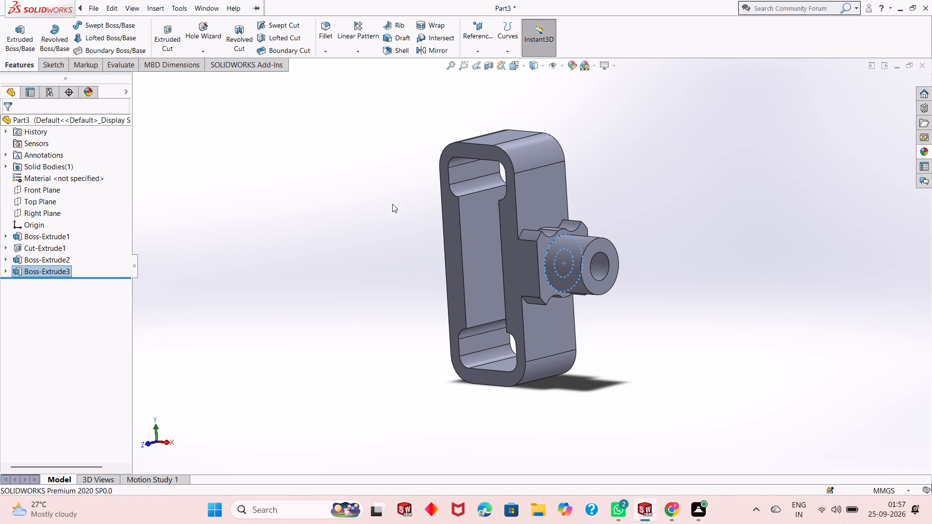
# Start a new sketch on the block's flat outer side face opposite the bosses and view it face-on.
pyautogui.scroll(1, 549, 213)
pyautogui.press('Escape')
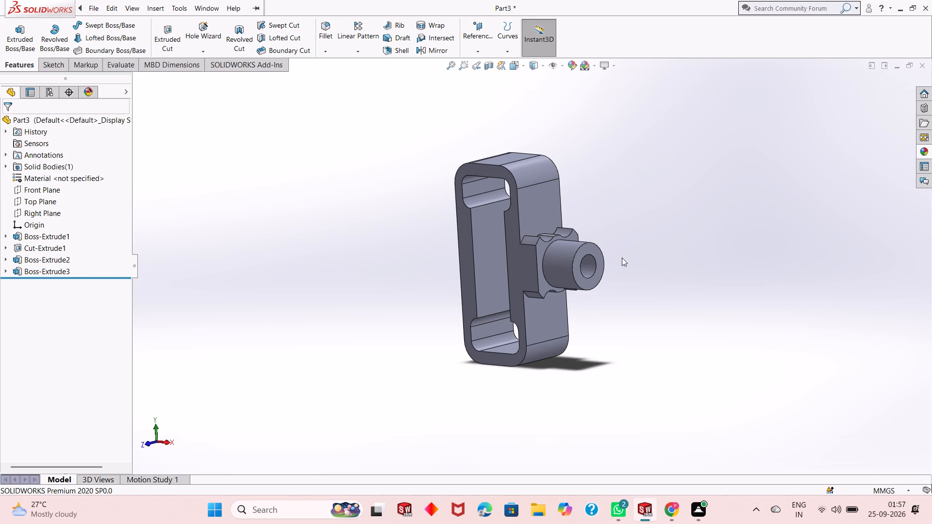
pyautogui.moveTo(623, 262); pyautogui.dragTo(619, 259, button='middle')
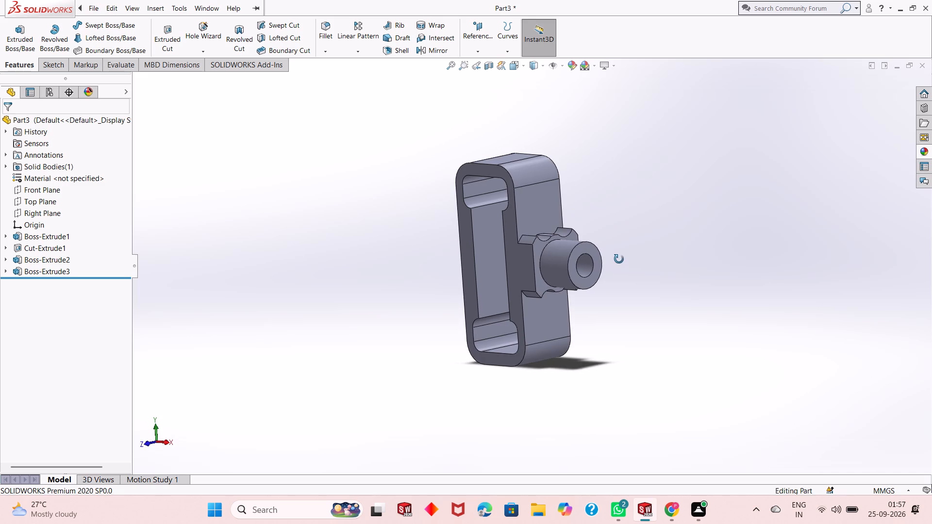
pyautogui.moveTo(619, 259); pyautogui.dragTo(613, 259, button='middle')
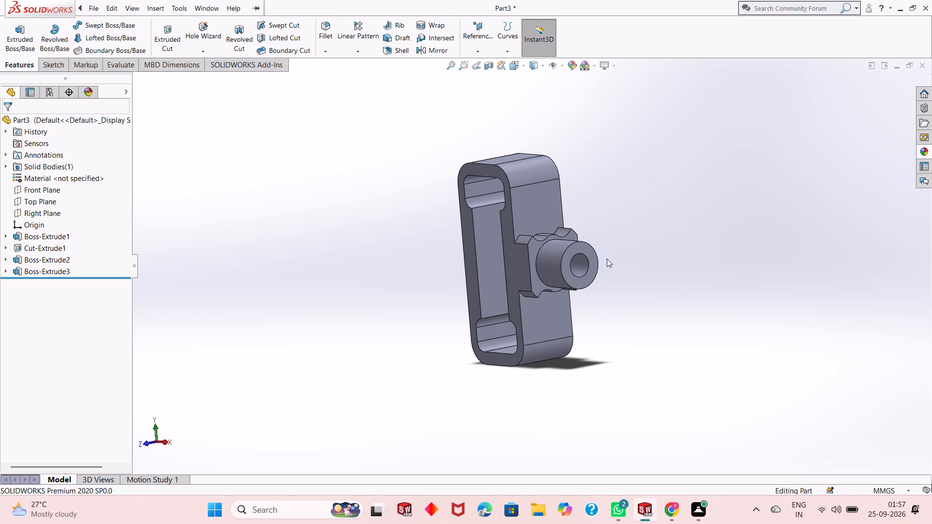
pyautogui.scroll(-2, 504, 205)
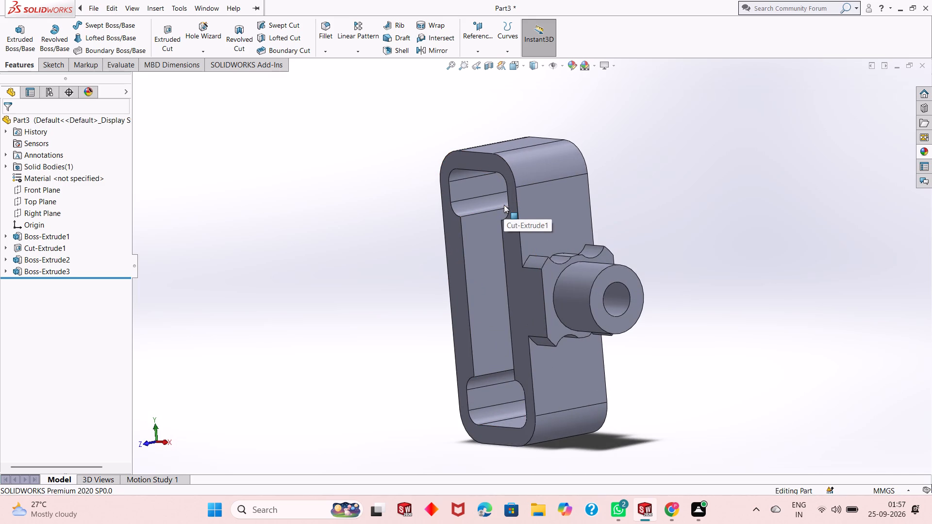
pyautogui.scroll(1, 504, 205)
pyautogui.moveTo(528, 247); pyautogui.dragTo(571, 237, button='middle')
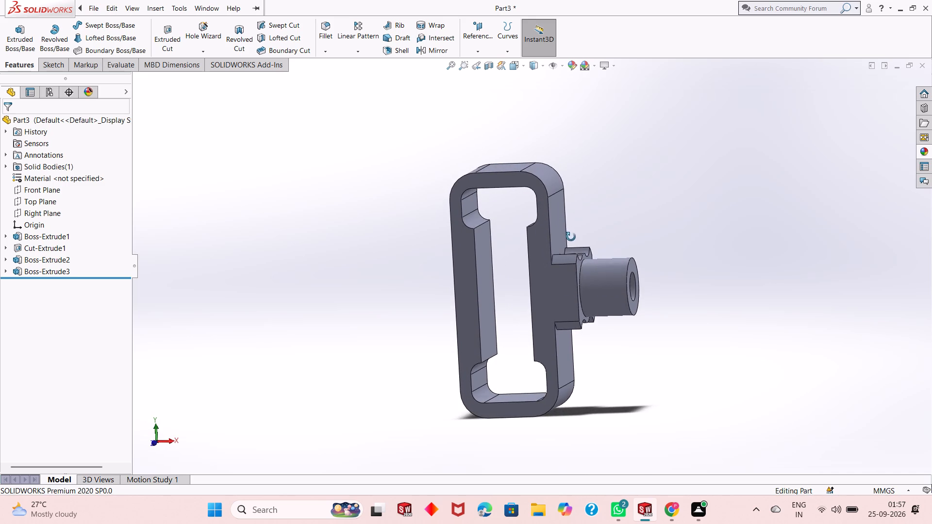
pyautogui.moveTo(571, 237); pyautogui.dragTo(670, 212, button='middle')
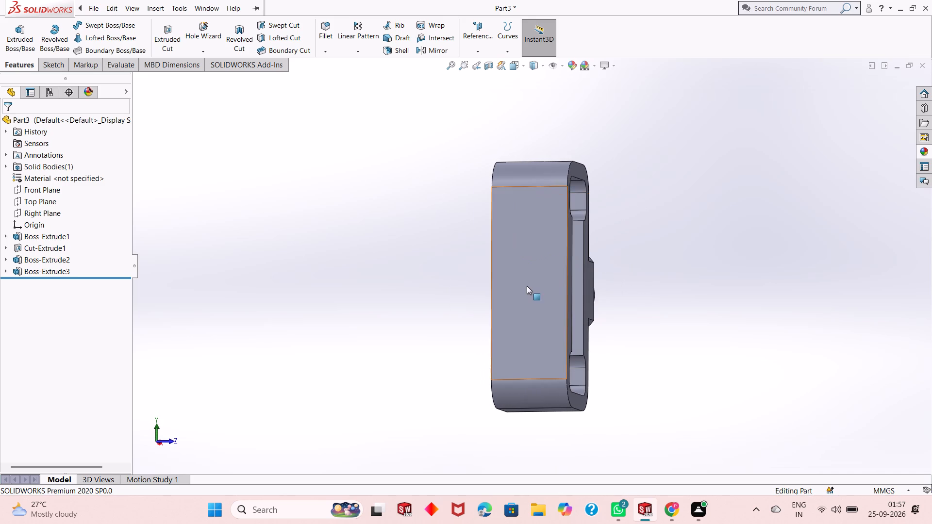
pyautogui.click(525, 286)
pyautogui.click(568, 254)
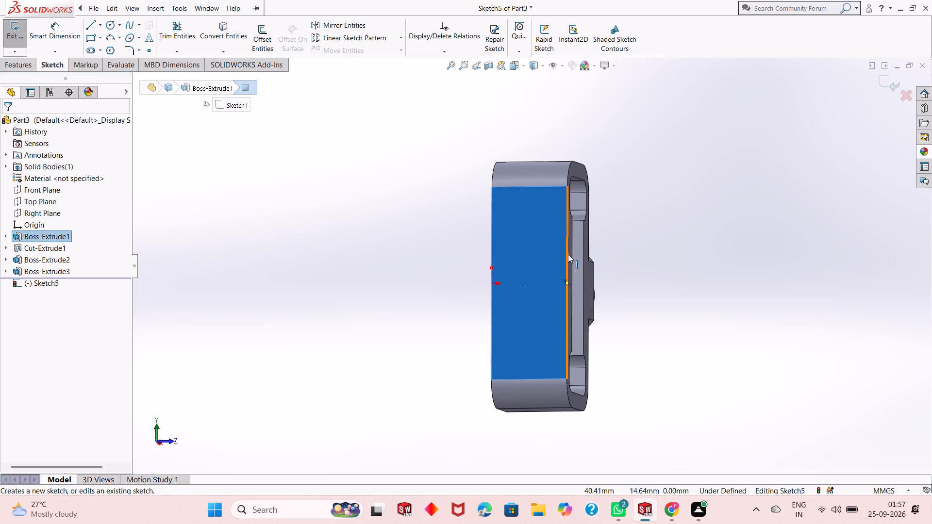
pyautogui.hotkey('ctrl', '8')
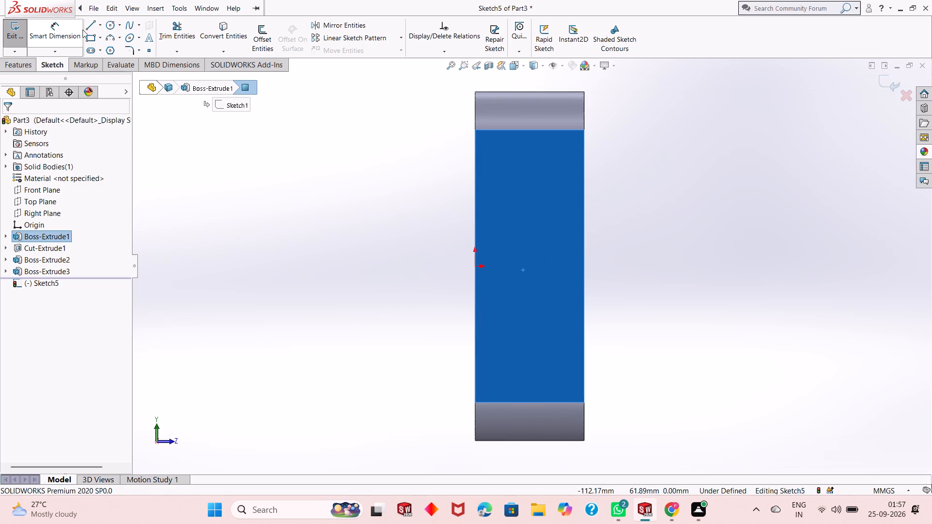
# Sketch a circle on the block's flat side face and dimension its diameter to 50 mm.
pyautogui.click(114, 26)
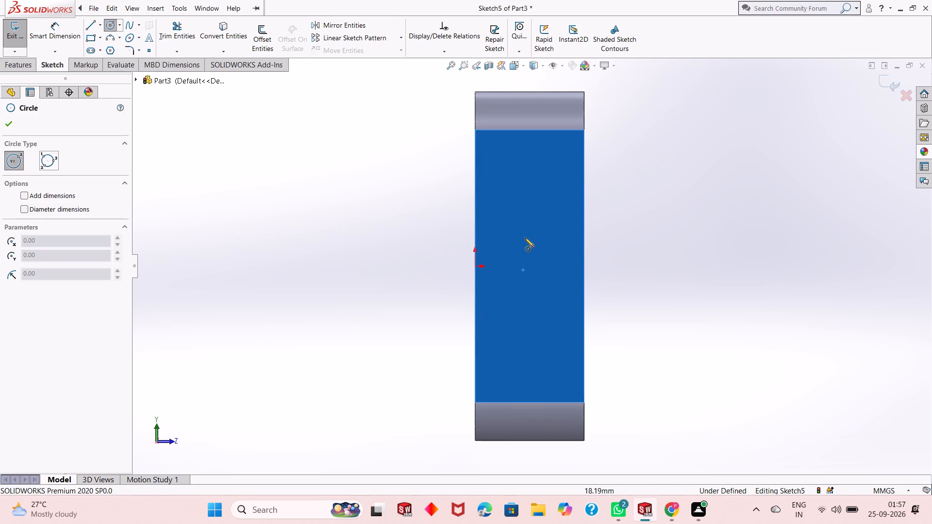
pyautogui.click(525, 238)
pyautogui.click(533, 304)
pyautogui.press('Escape')
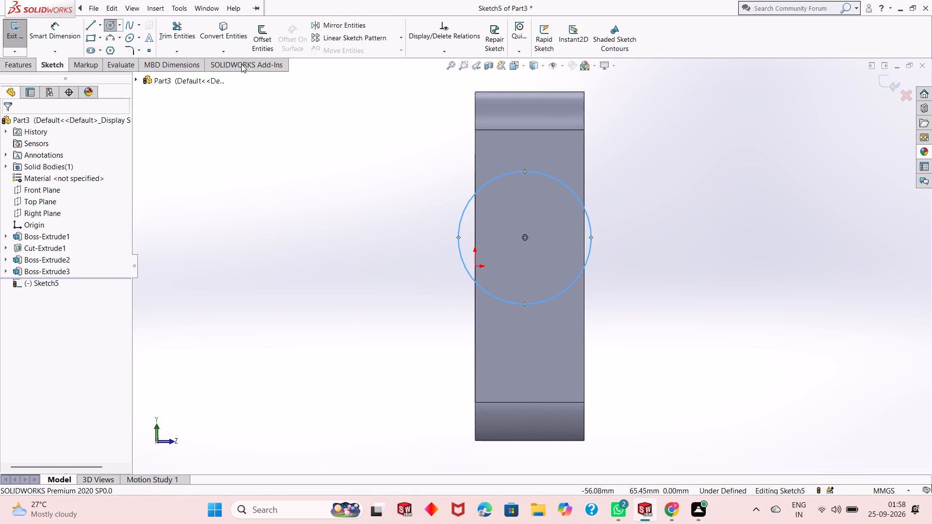
pyautogui.press('Escape')
pyautogui.click(49, 38)
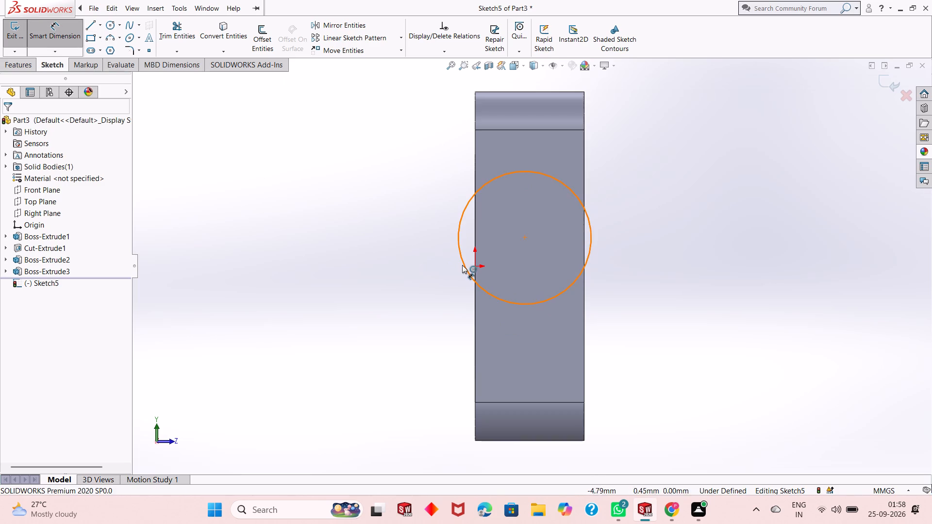
pyautogui.click(462, 265)
pyautogui.click(365, 340)
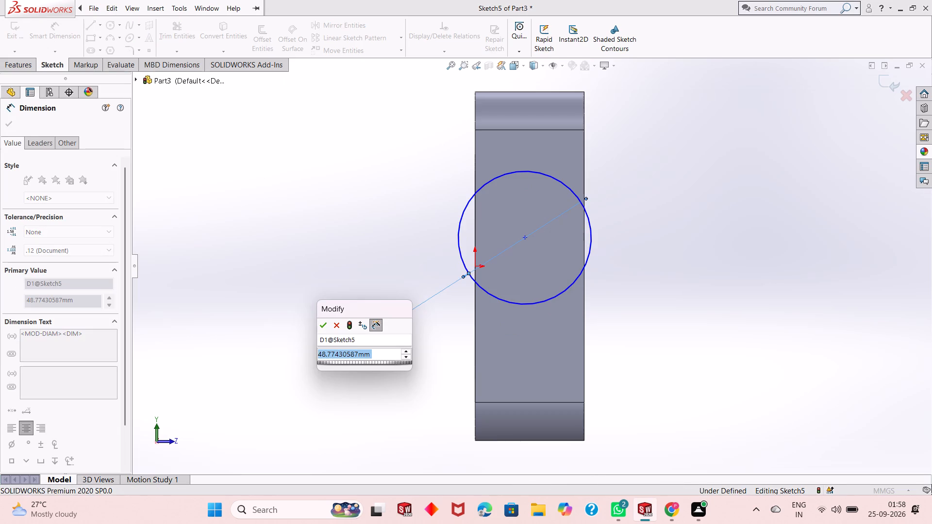
pyautogui.write('50')
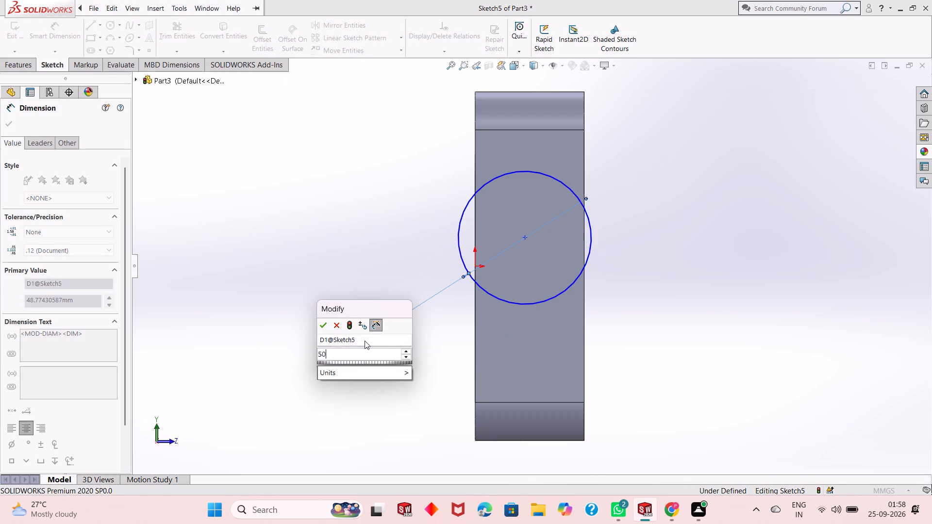
pyautogui.press('Return')
# Dimension the horizontal distance from the origin to the 50 mm circle's centre as 20 mm.
pyautogui.click(525, 237)
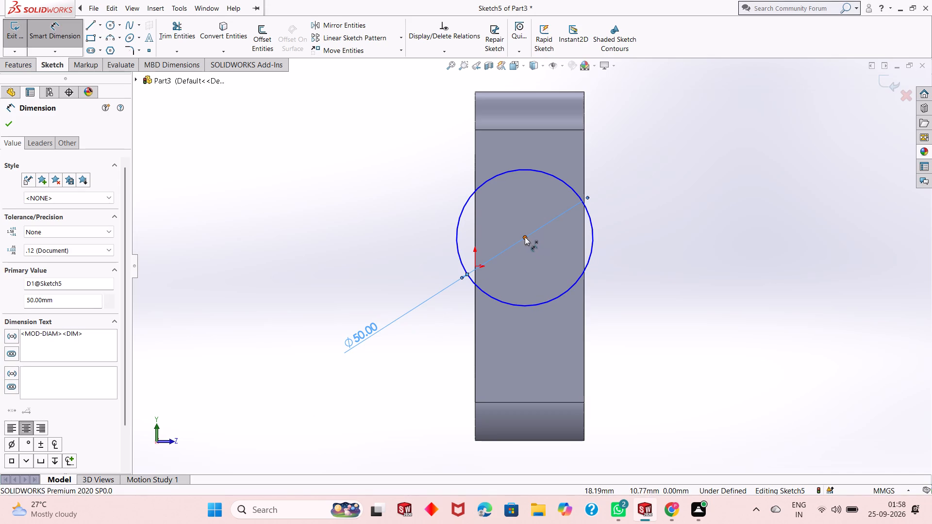
pyautogui.click(473, 266)
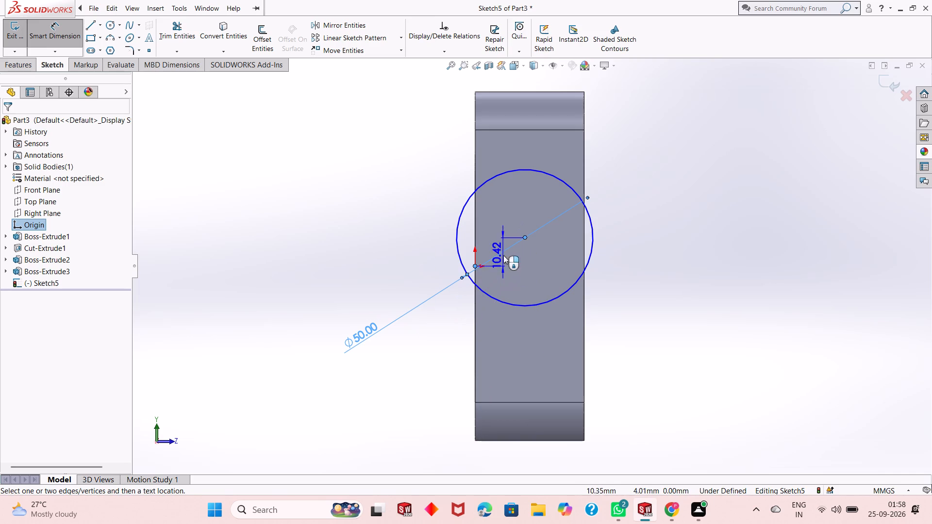
pyautogui.click(506, 346)
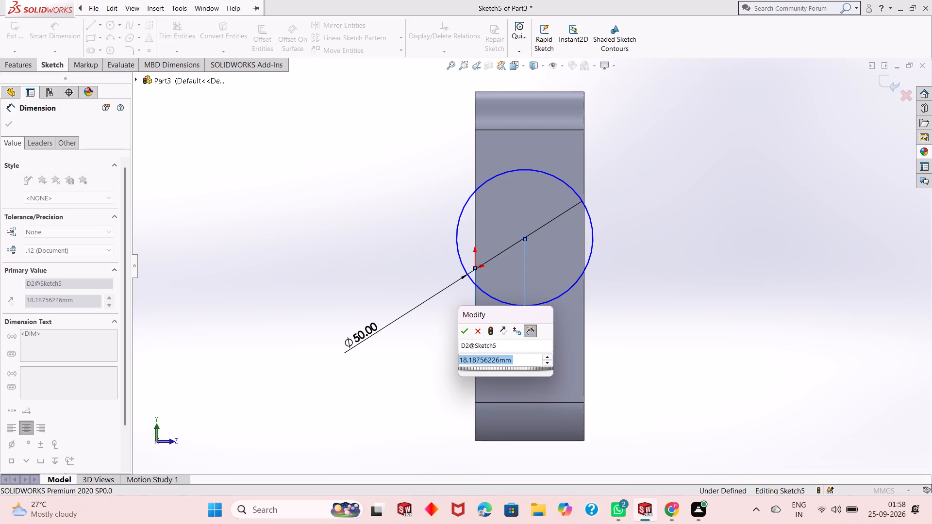
pyautogui.write('20')
pyautogui.press('Return')
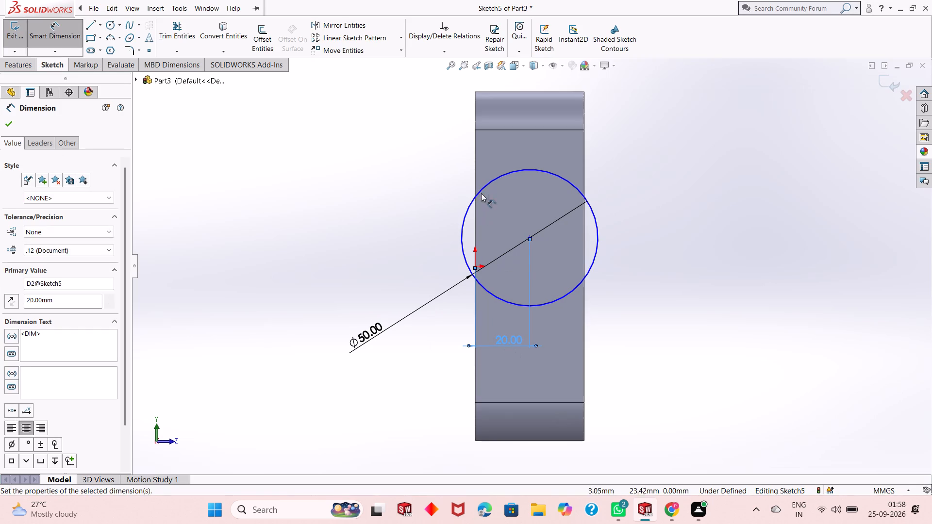
# Dimension the vertical distance from the origin to the 50 mm circle's centre as 0 mm.
pyautogui.click(529, 236)
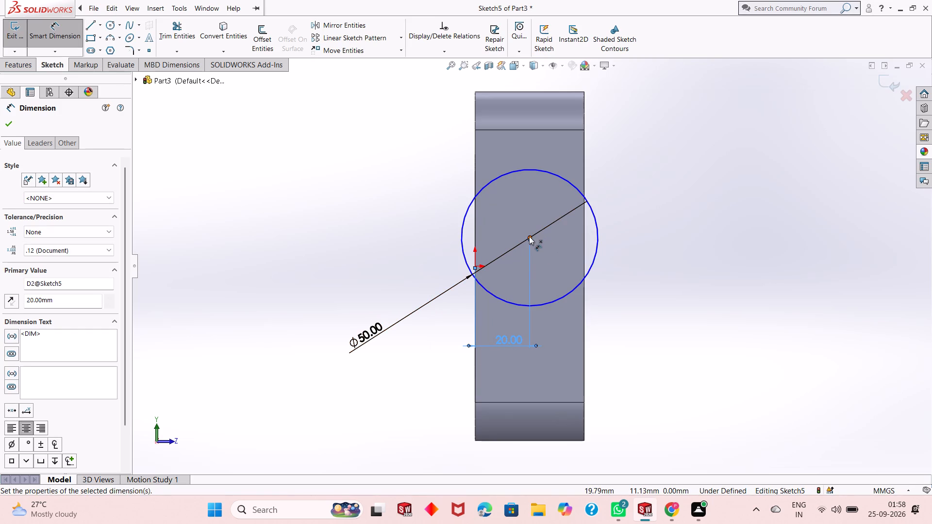
pyautogui.click(476, 266)
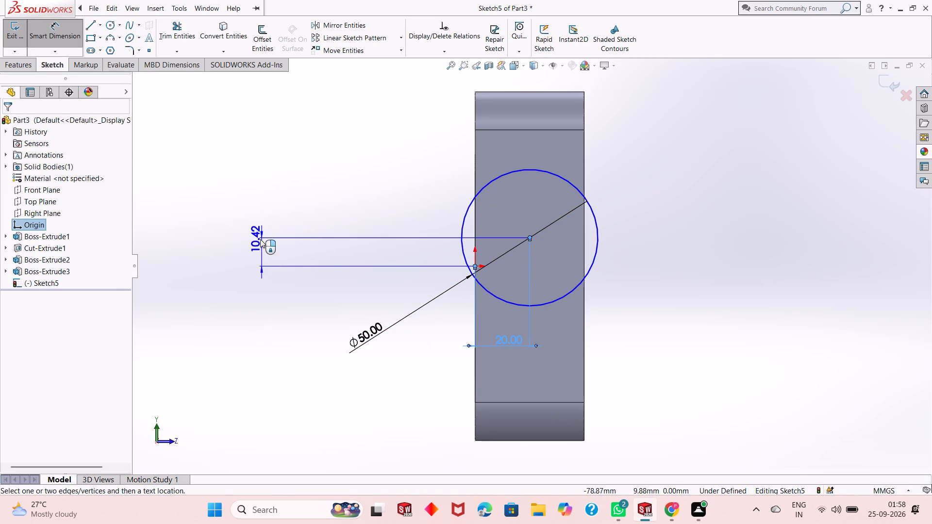
pyautogui.click(260, 239)
pyautogui.press('0')
pyautogui.press('Return')
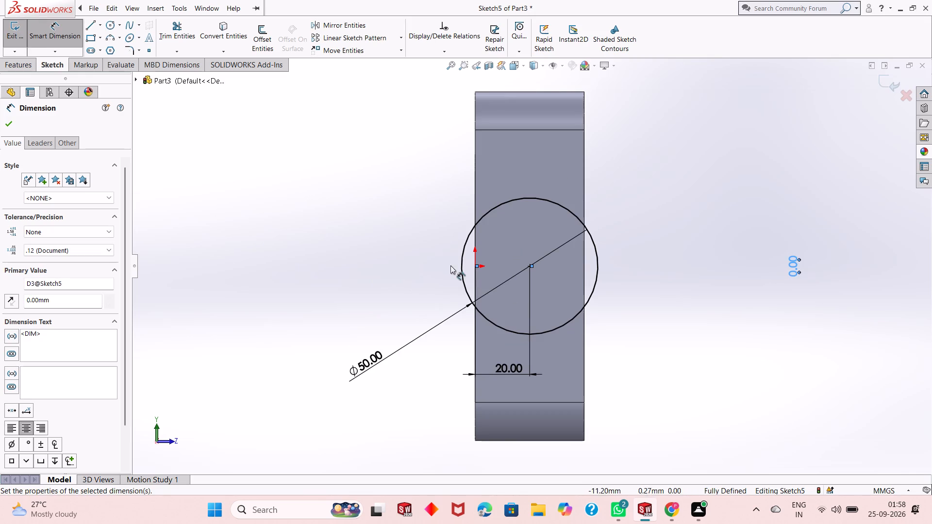
pyautogui.moveTo(450, 262); pyautogui.dragTo(420, 253, button='middle')
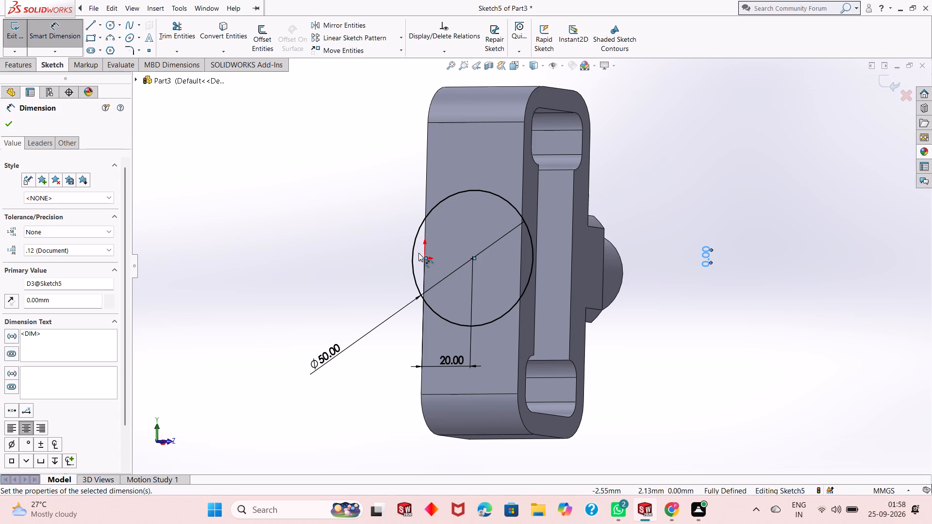
pyautogui.hotkey('ctrl', '8')
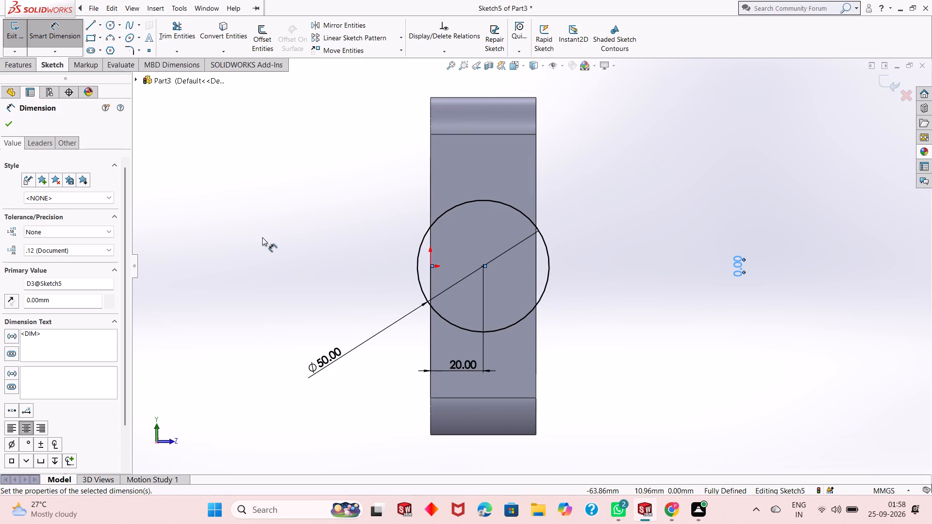
pyautogui.scroll(1, 501, 266)
pyautogui.scroll(-1, 659, 305)
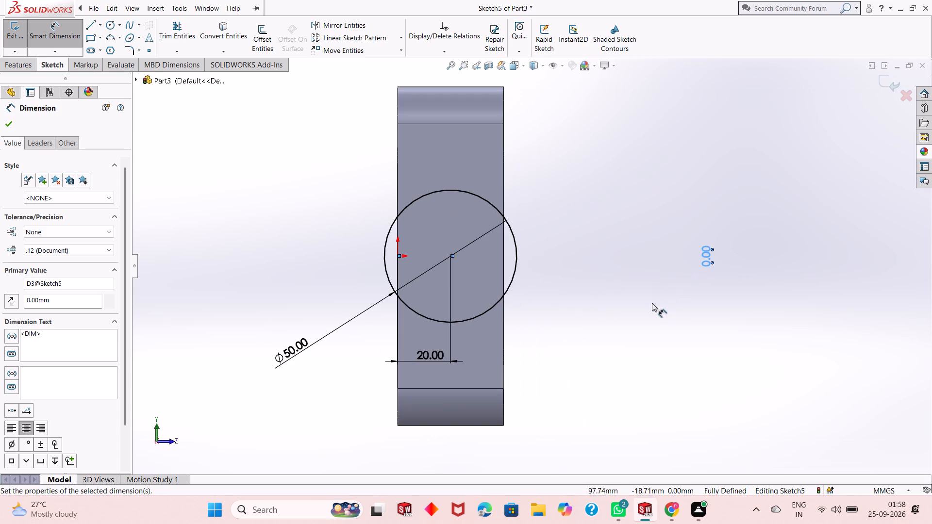
pyautogui.rightClick(589, 165)
pyautogui.click(600, 194)
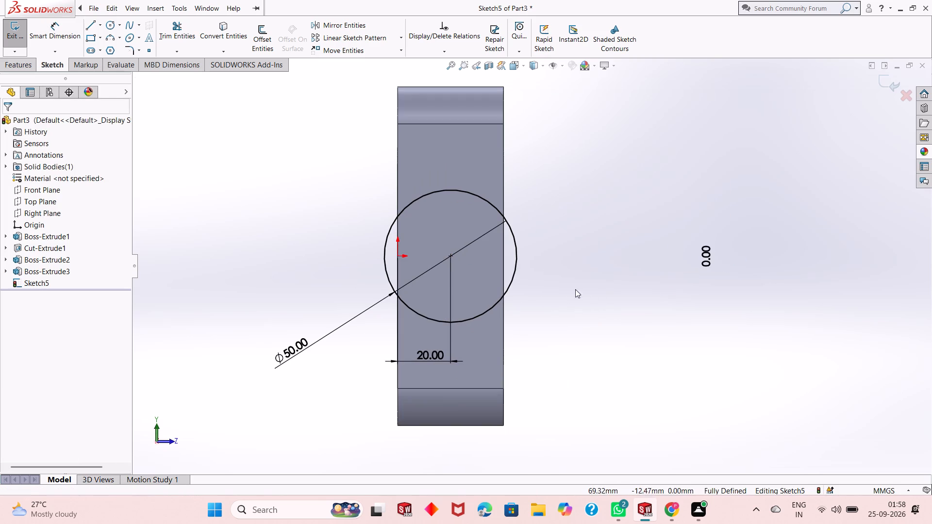
# Sketch a concentric circle inside the 50 mm circle and dimension its diameter to 36 mm.
pyautogui.click(110, 23)
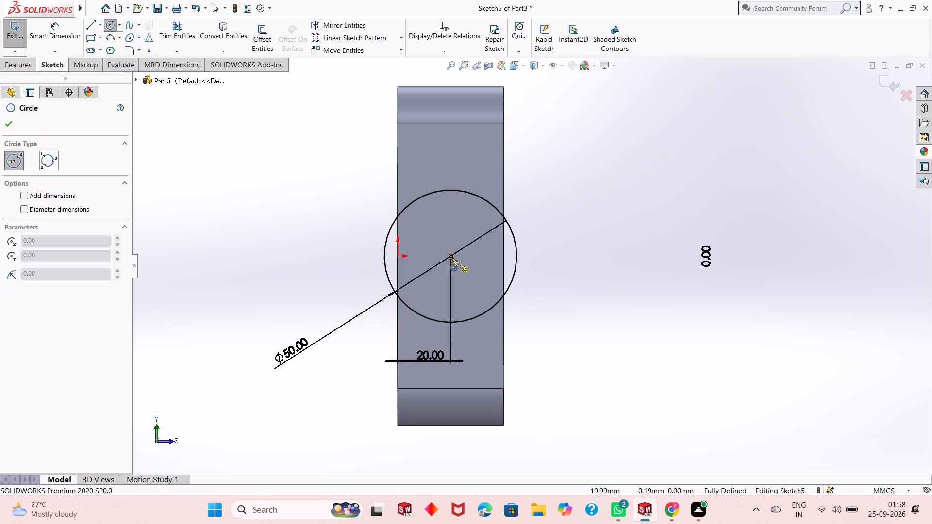
pyautogui.click(450, 257)
pyautogui.click(461, 212)
pyautogui.rightClick(238, 203)
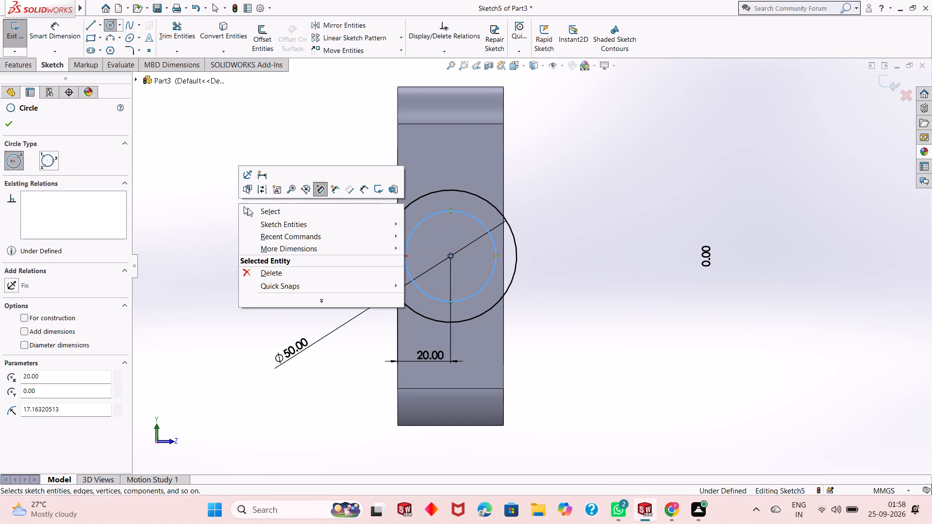
pyautogui.click(249, 209)
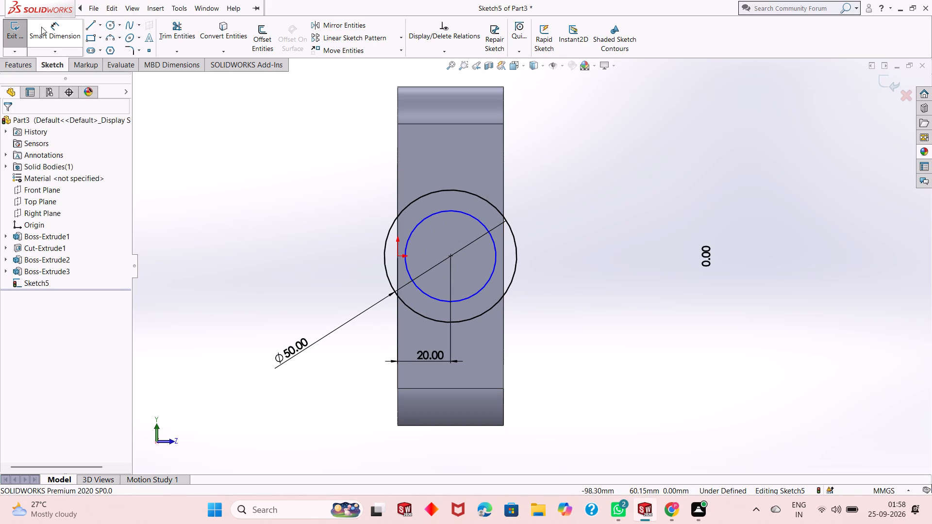
pyautogui.click(42, 28)
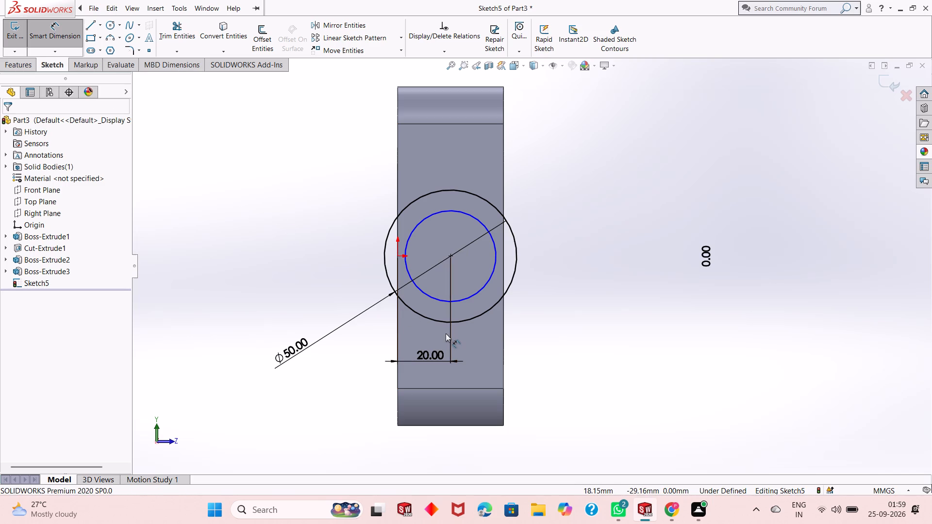
pyautogui.click(467, 295)
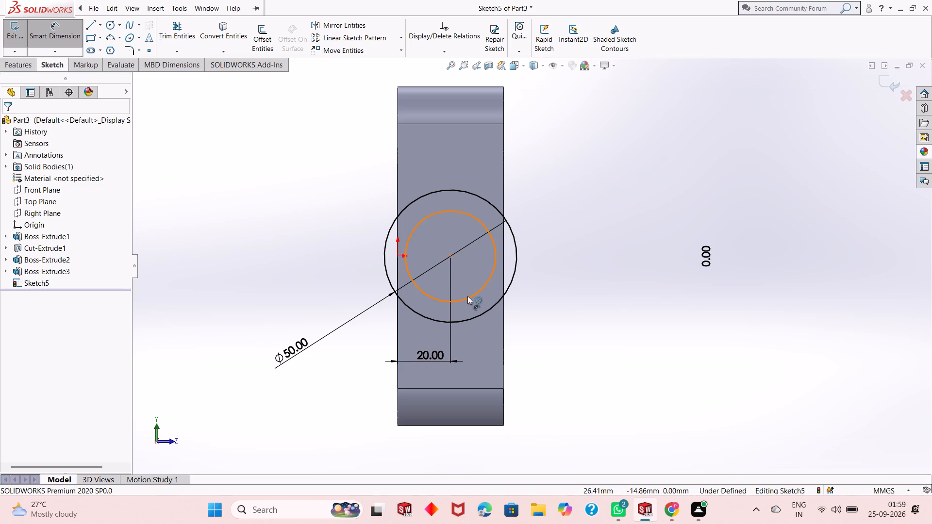
pyautogui.click(316, 399)
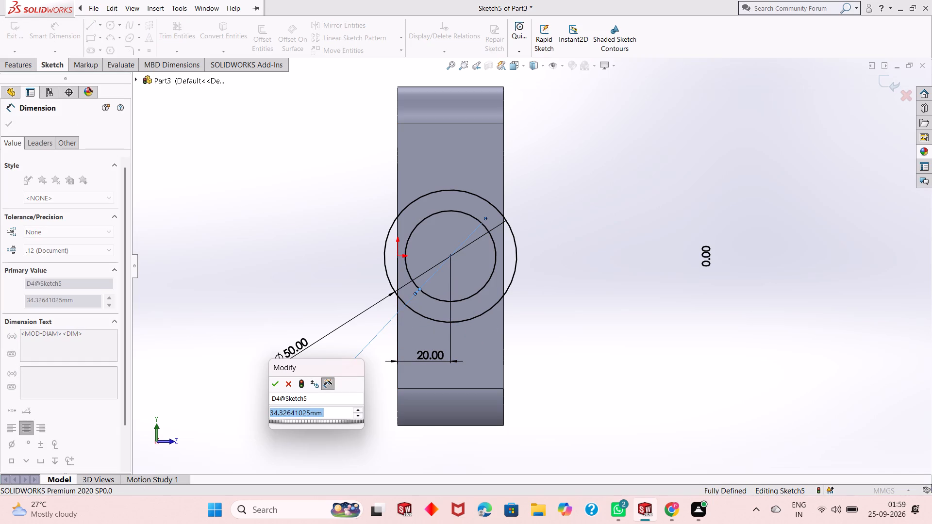
pyautogui.write('36')
pyautogui.press('Return')
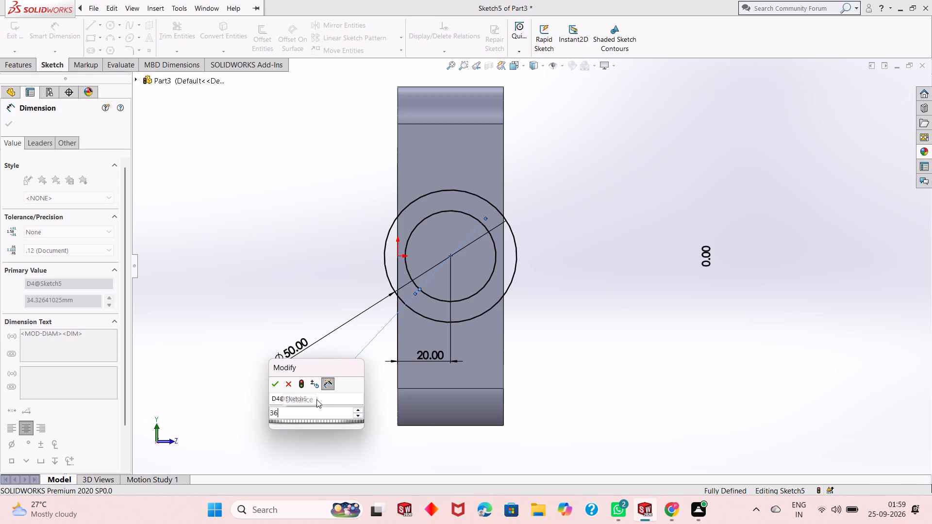
pyautogui.rightClick(303, 229)
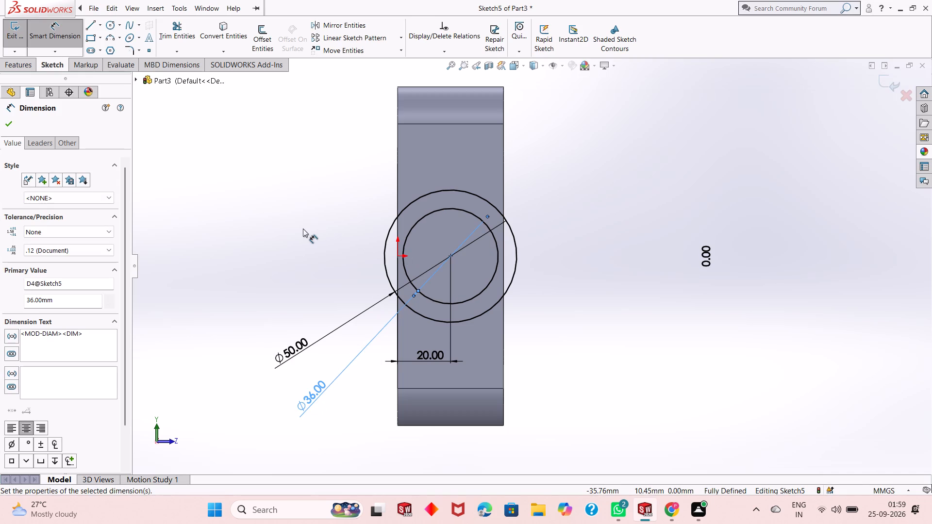
pyautogui.click(341, 262)
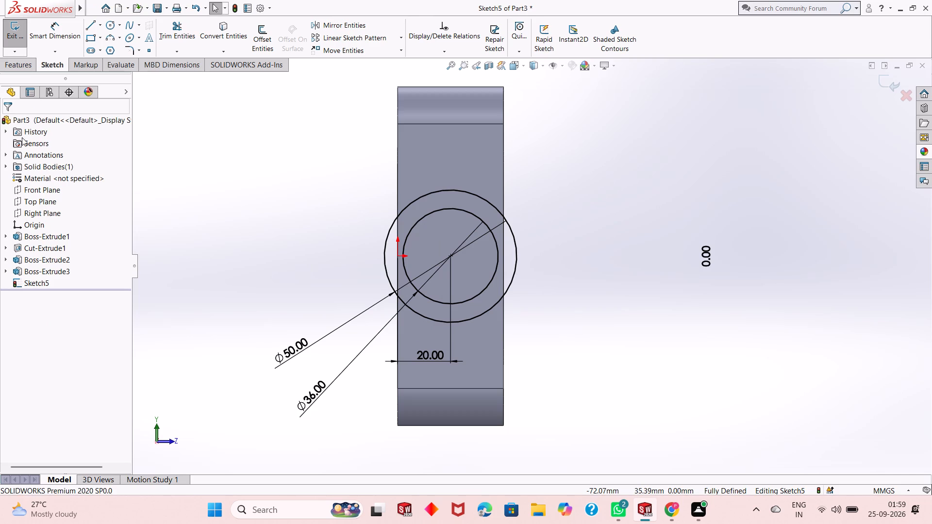
# Sketch a vertical line about 44 mm long upward from the circles' common centre, past the 50 mm circle.
pyautogui.click(93, 22)
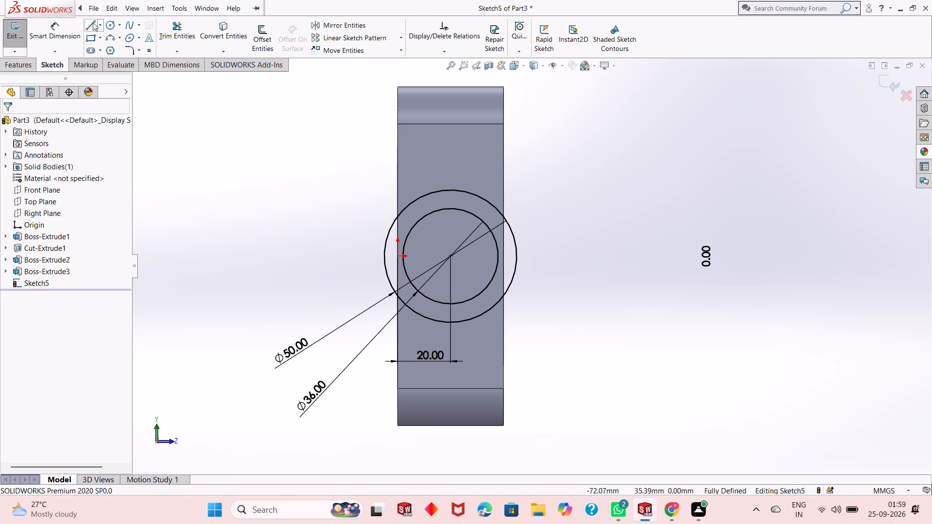
pyautogui.click(452, 256)
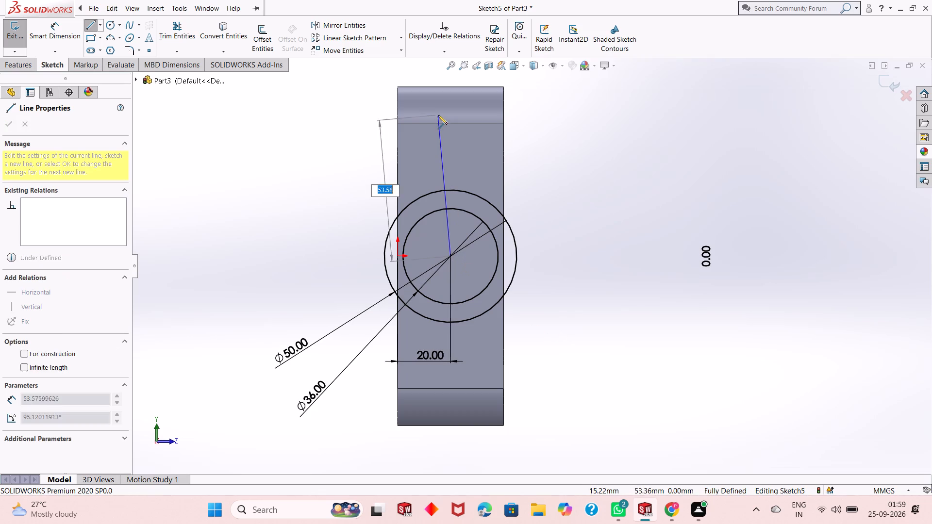
pyautogui.click(453, 141)
pyautogui.press('Escape')
pyautogui.press('Escape')
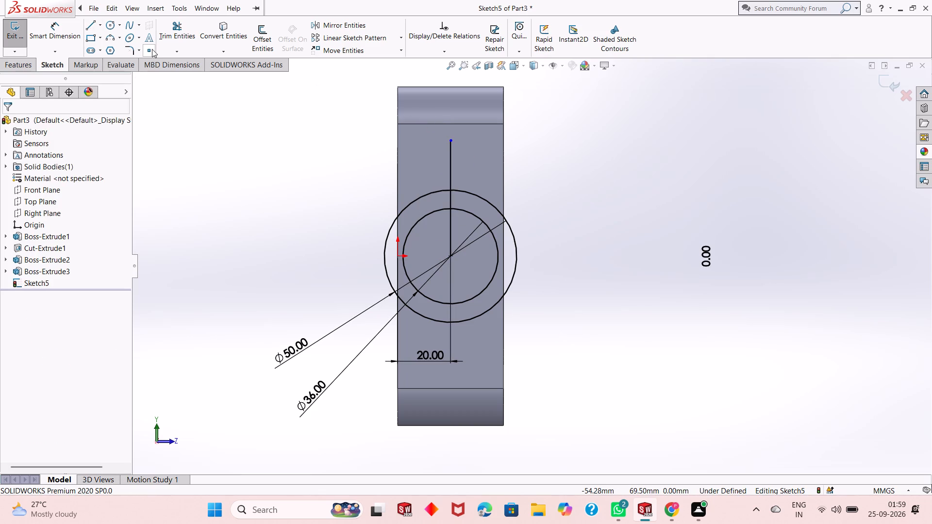
pyautogui.press('Escape')
# Sketch two slanted lines upward from the circles' centre, one on each side of the vertical line, about 19° and 24° from it.
pyautogui.click(94, 27)
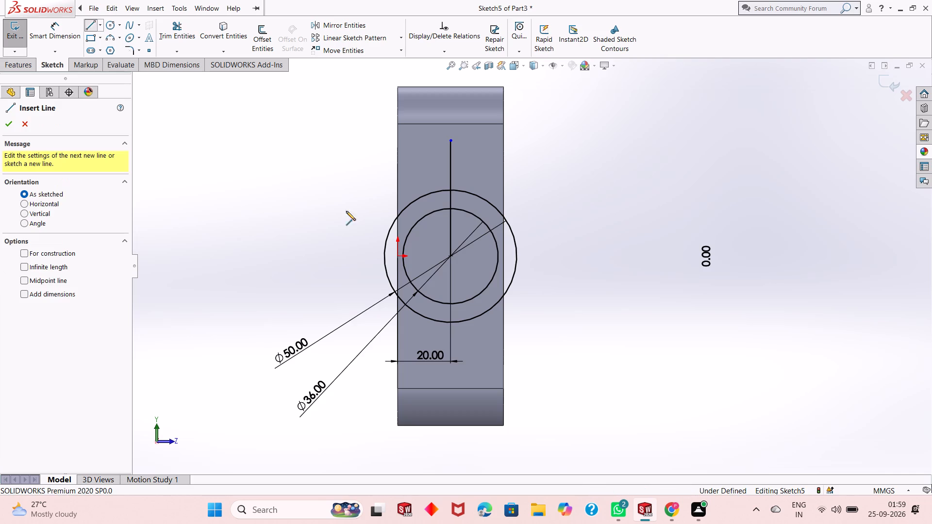
pyautogui.click(449, 255)
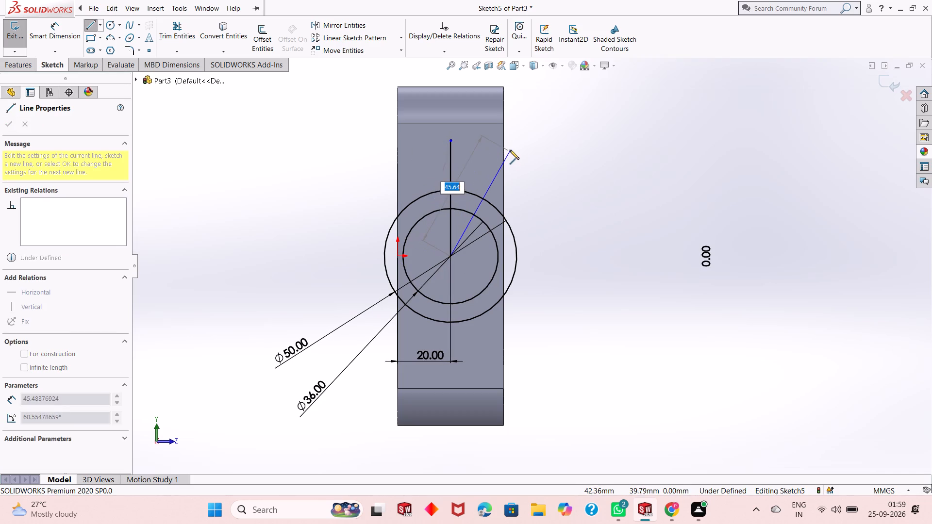
pyautogui.click(489, 142)
pyautogui.press('Escape')
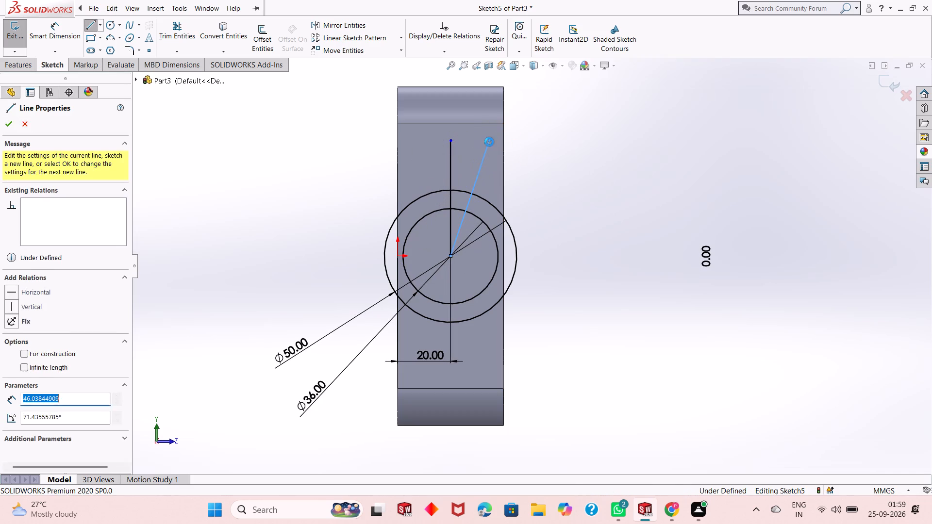
pyautogui.click(90, 29)
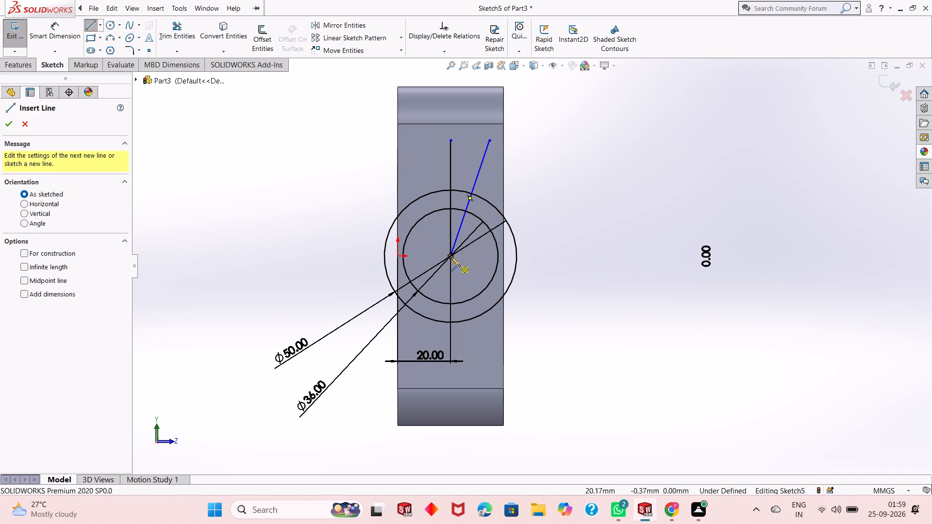
pyautogui.click(451, 257)
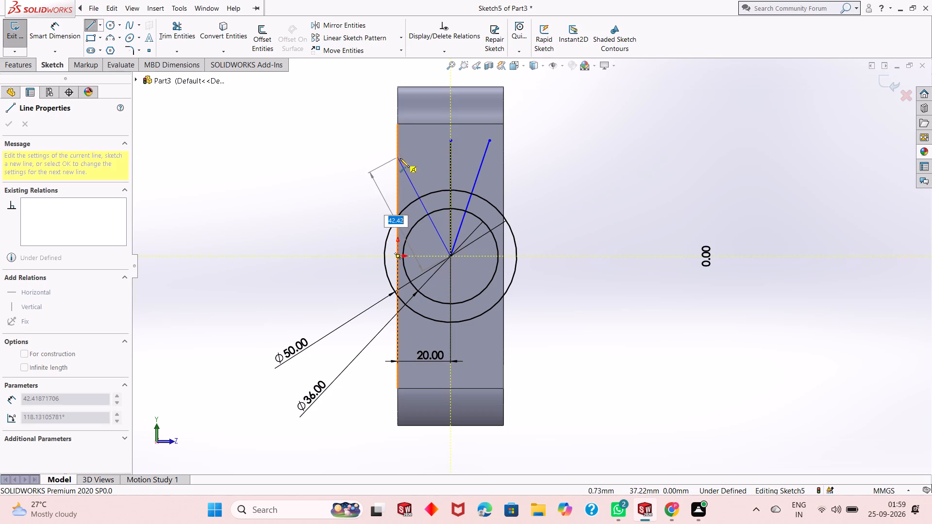
pyautogui.click(404, 149)
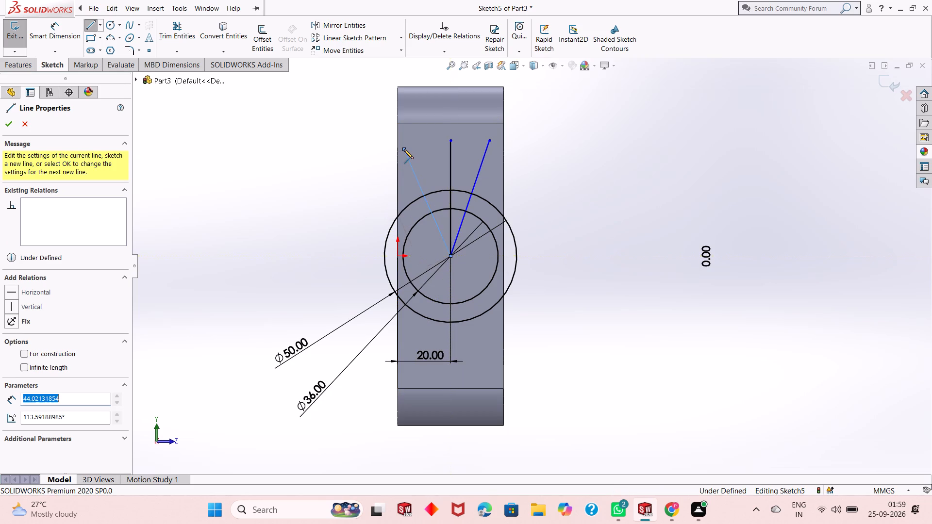
pyautogui.rightClick(404, 149)
pyautogui.click(411, 156)
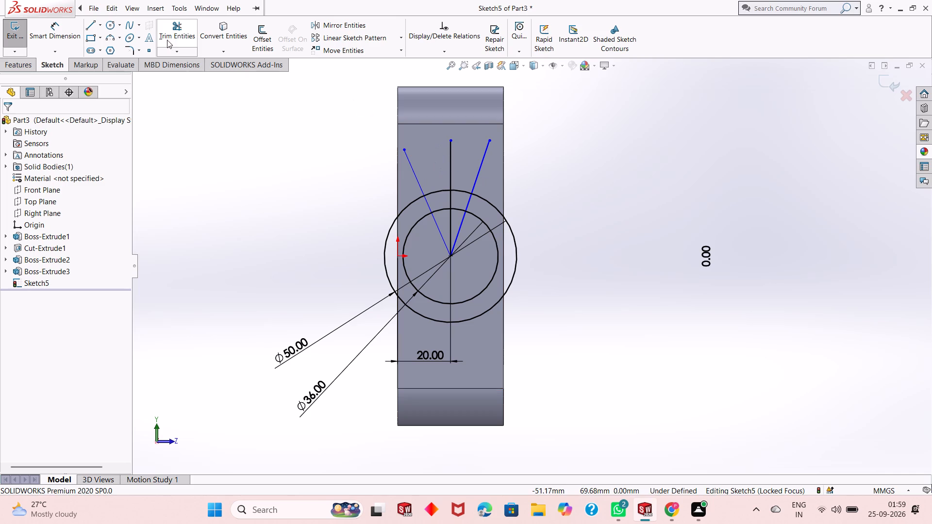
# Dimension the angle between the vertical line and each of the two slanted lines to 20°.
pyautogui.click(59, 32)
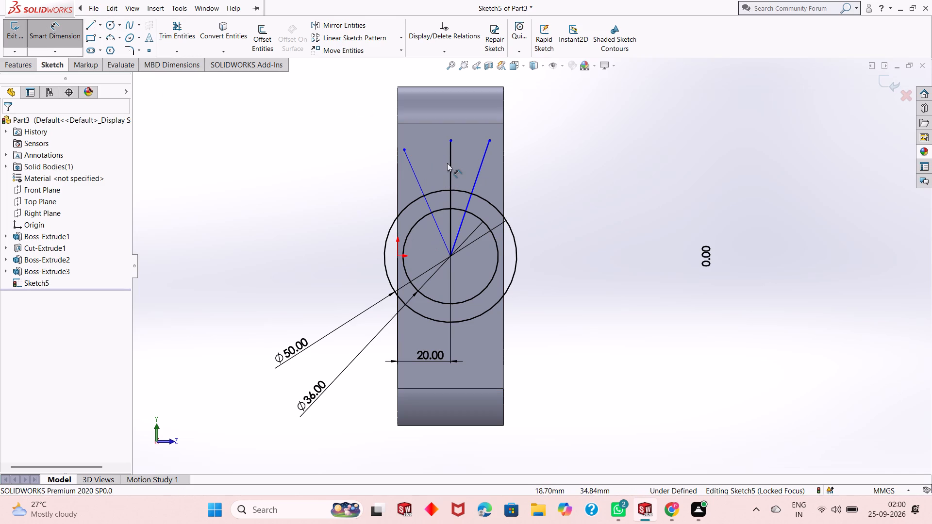
pyautogui.click(450, 179)
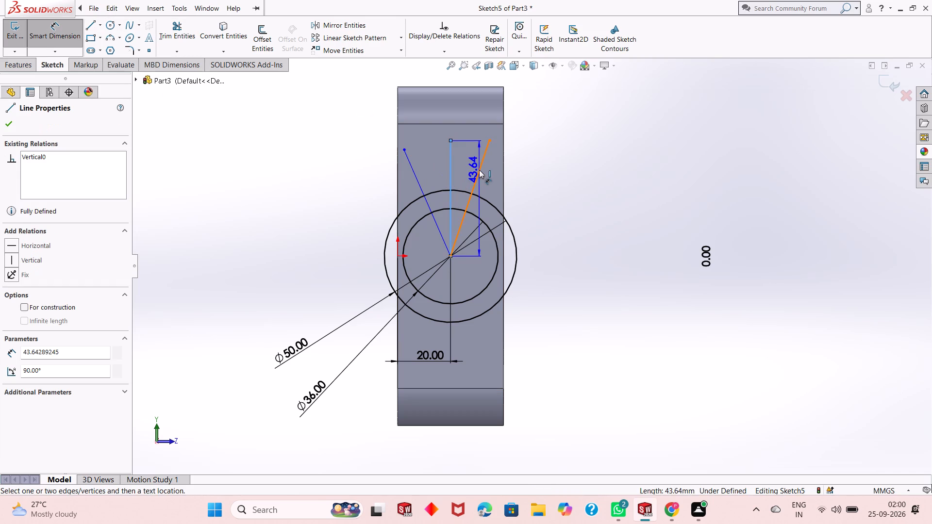
pyautogui.click(479, 170)
pyautogui.click(478, 151)
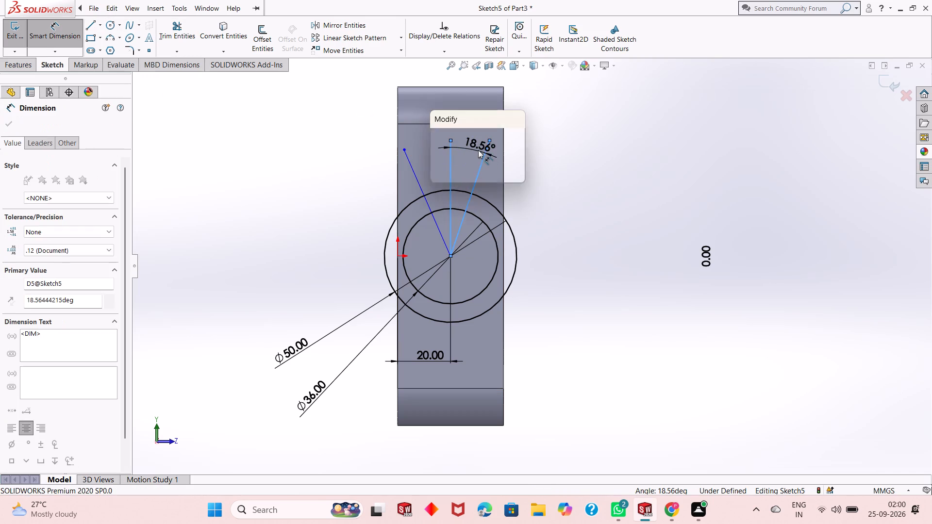
pyautogui.write('20')
pyautogui.press('Return')
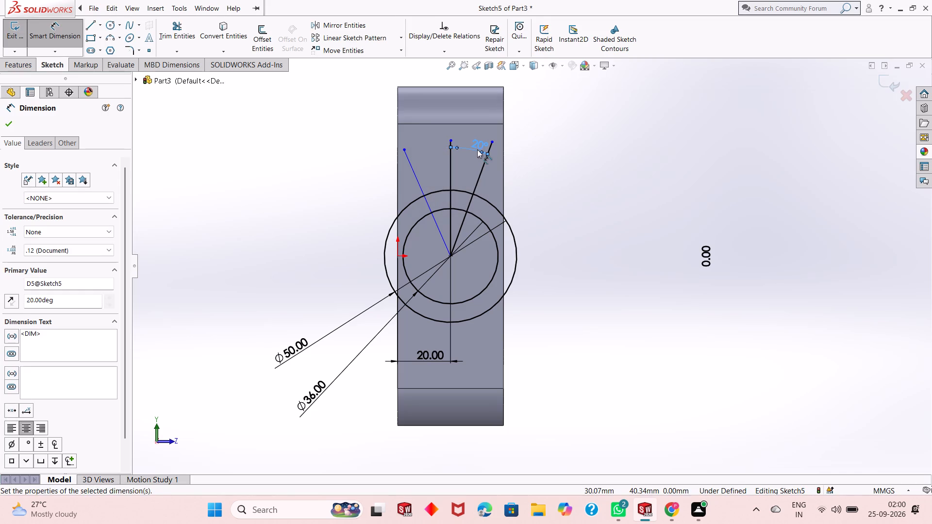
pyautogui.click(448, 190)
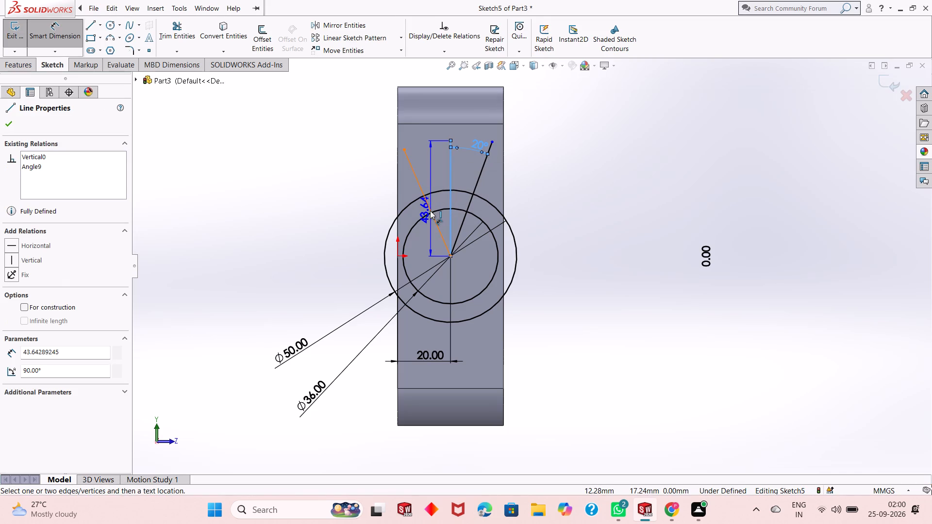
pyautogui.click(430, 211)
pyautogui.click(435, 152)
pyautogui.write('20')
pyautogui.press('Return')
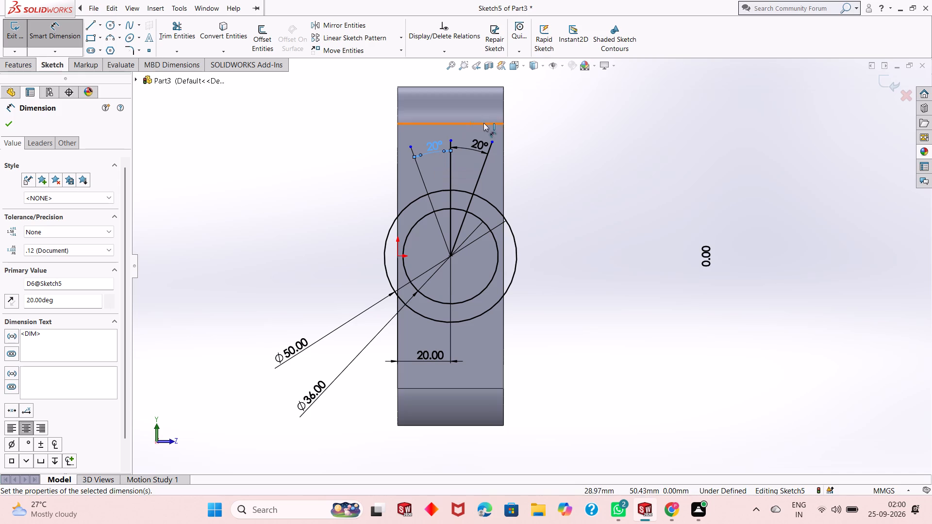
pyautogui.rightClick(525, 133)
pyautogui.click(546, 167)
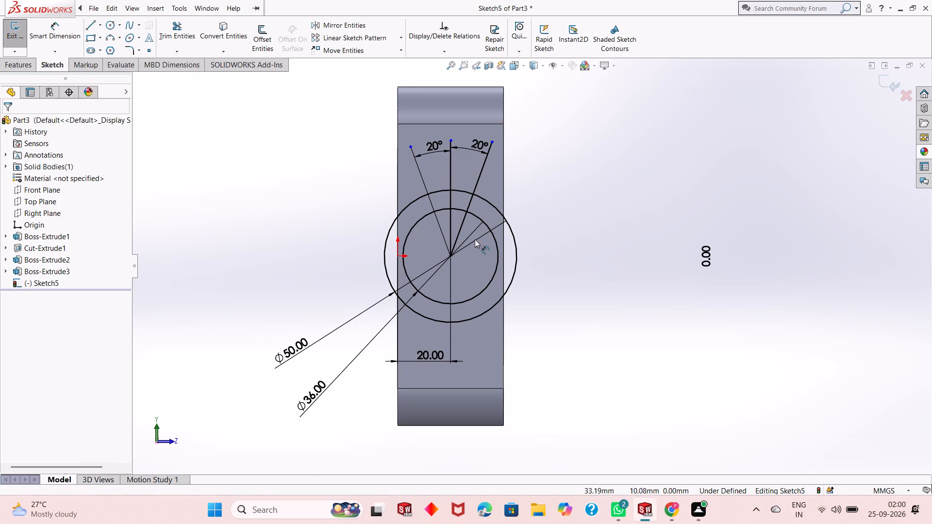
# Sketch two circles, about 9 mm and 6 mm in diameter, centred where the right and left slanted lines cross the 50 mm circle.
pyautogui.scroll(1, 471, 241)
pyautogui.scroll(-1, 489, 224)
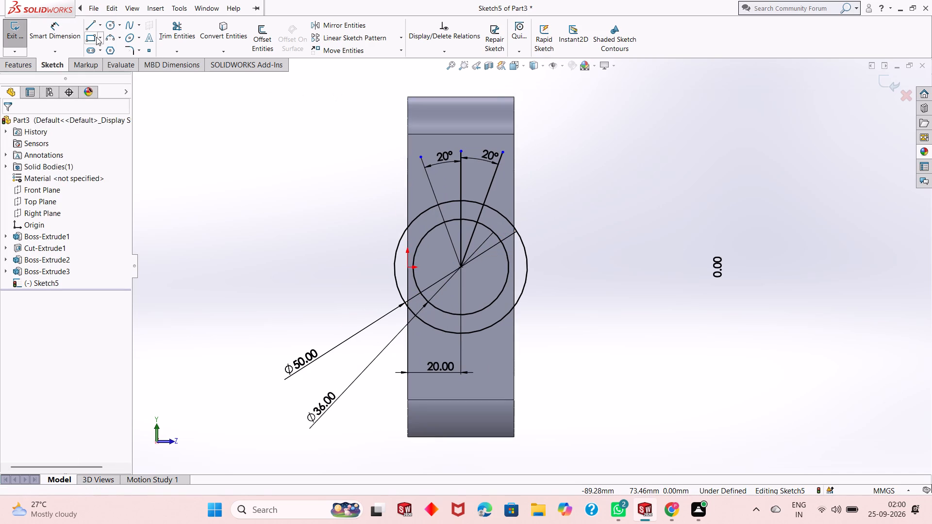
pyautogui.click(105, 26)
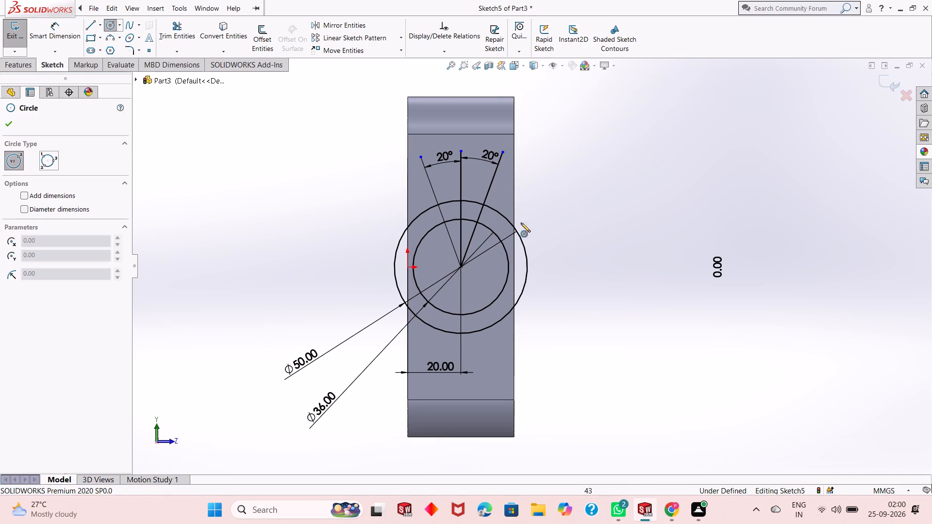
pyautogui.scroll(-7, 500, 213)
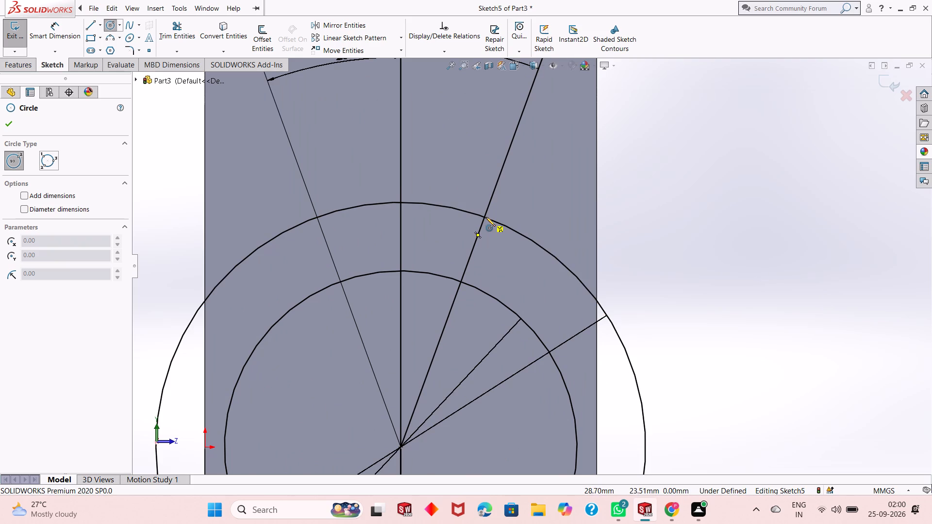
pyautogui.click(483, 217)
pyautogui.click(516, 187)
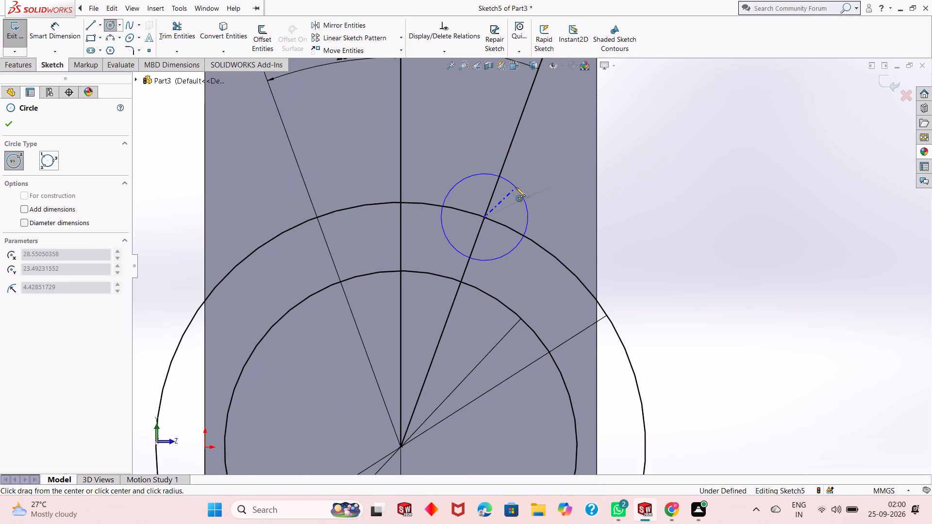
pyautogui.click(317, 217)
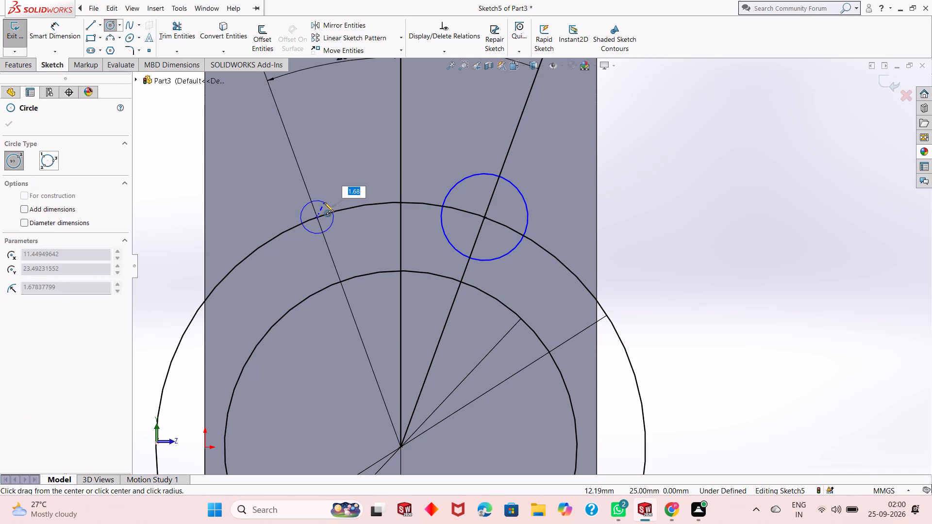
pyautogui.click(327, 191)
pyautogui.rightClick(329, 173)
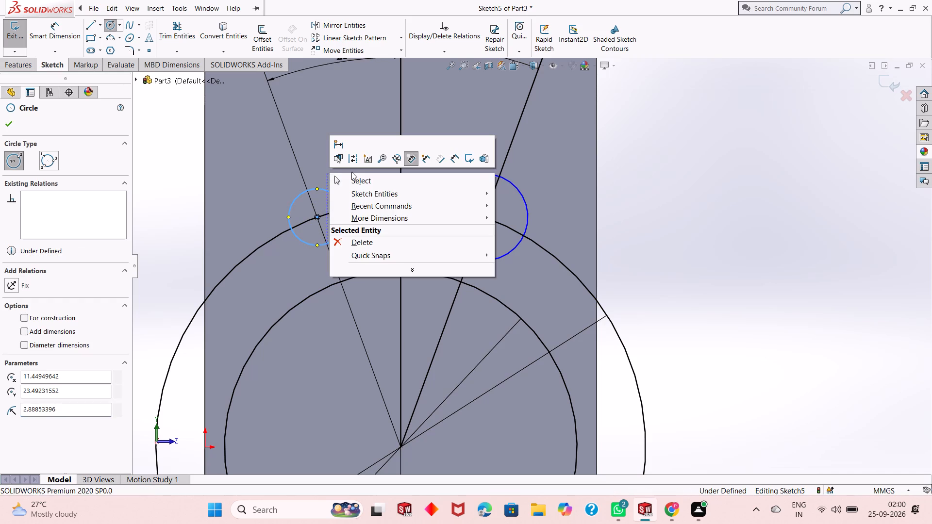
pyautogui.click(366, 176)
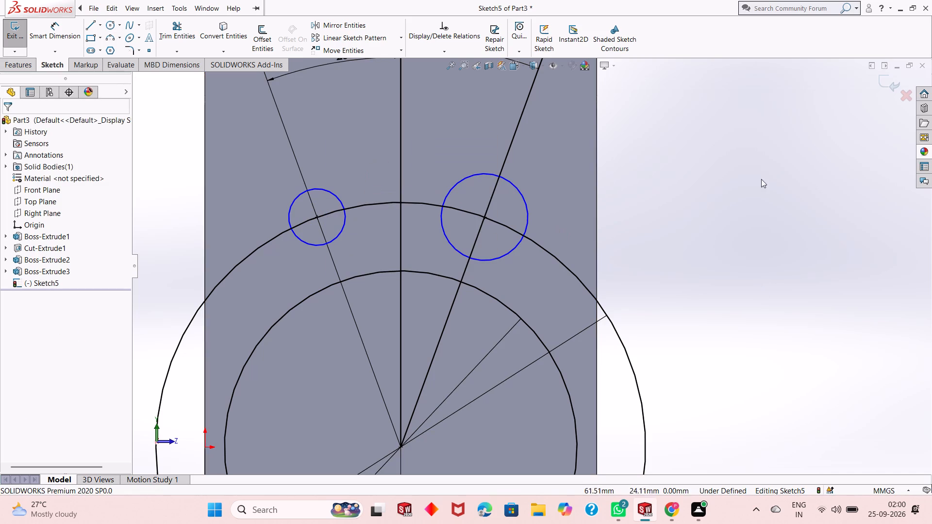
# Dimension the diameter of both small circles on the 50 mm circle to 16 mm.
pyautogui.click(68, 33)
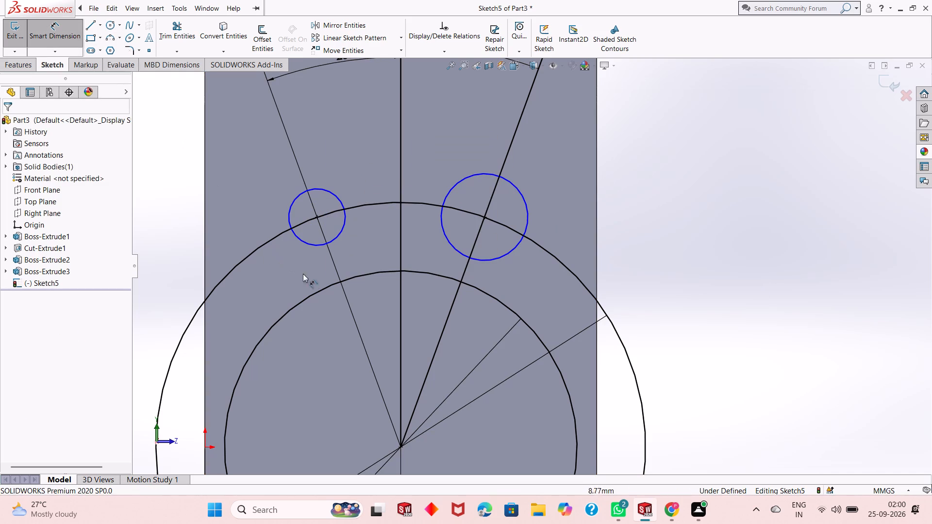
pyautogui.click(307, 244)
pyautogui.click(169, 284)
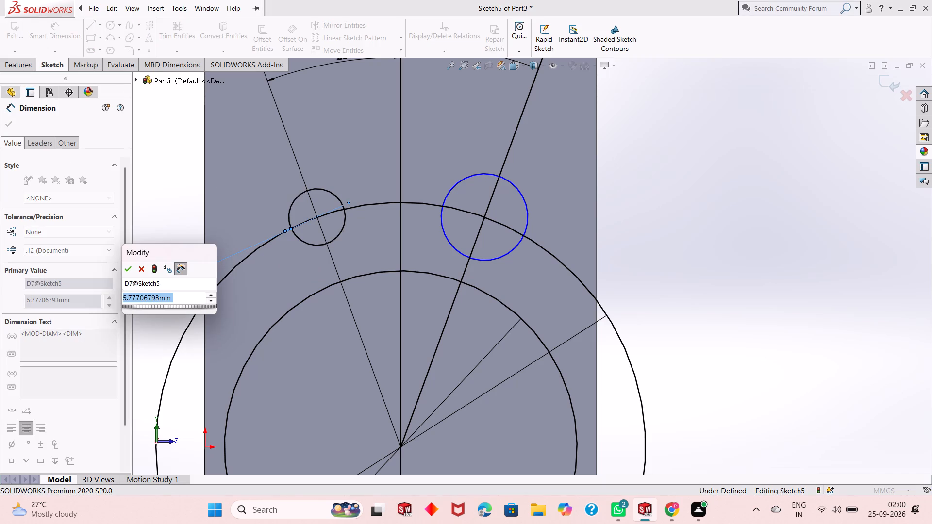
pyautogui.press('1')
pyautogui.press('6')
pyautogui.press('Return')
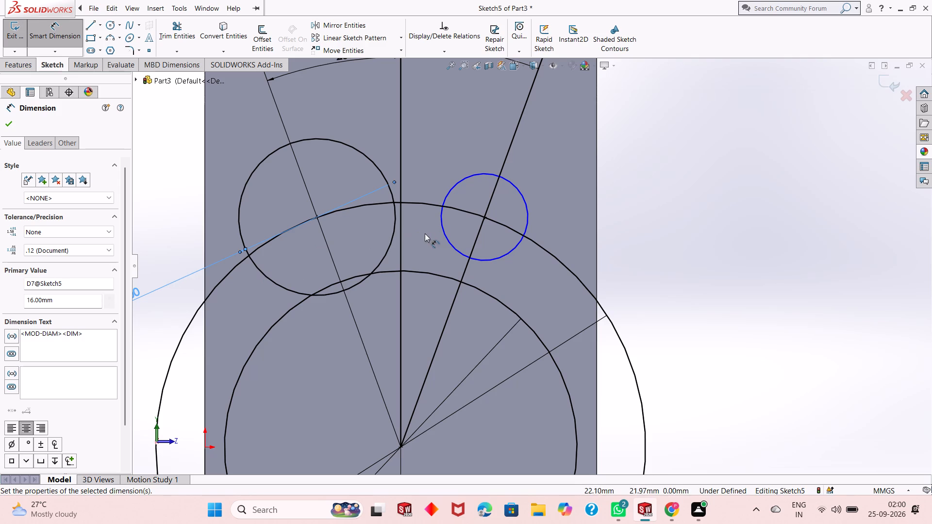
pyautogui.click(453, 246)
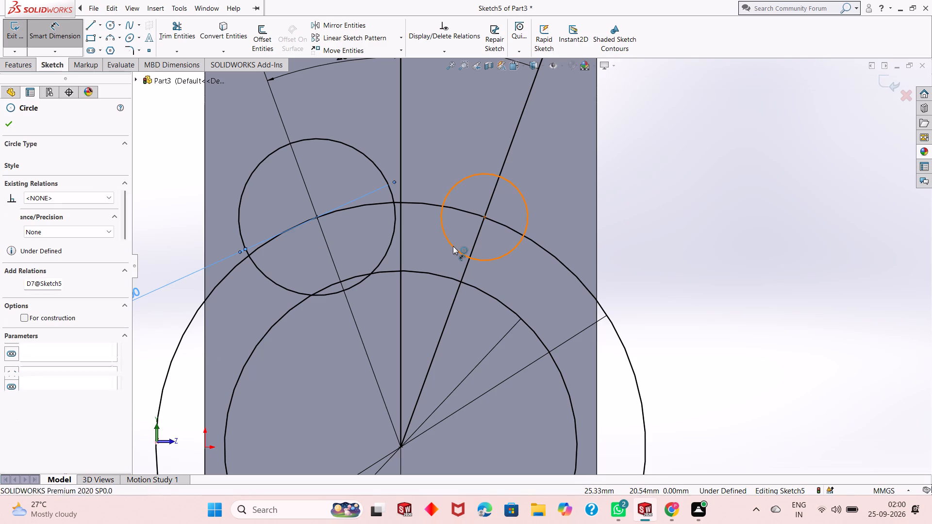
pyautogui.click(674, 336)
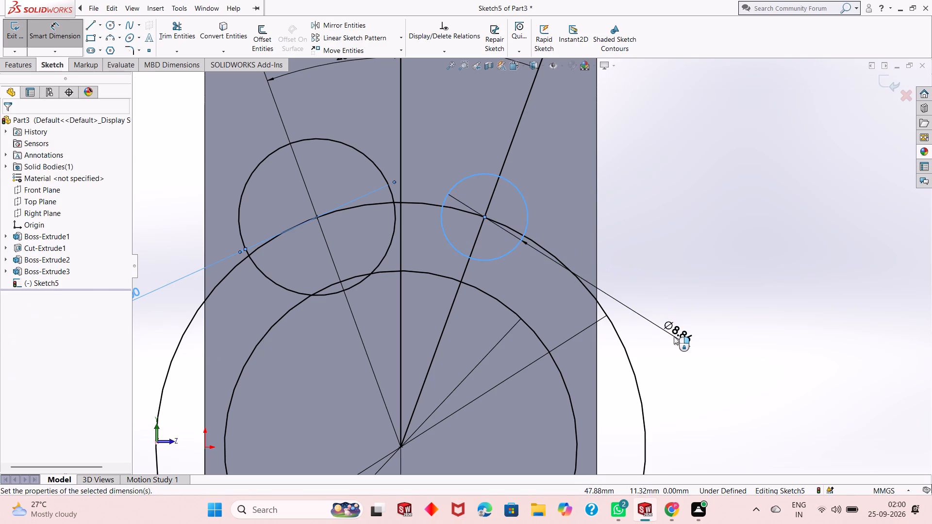
pyautogui.write('16')
pyautogui.press('Return')
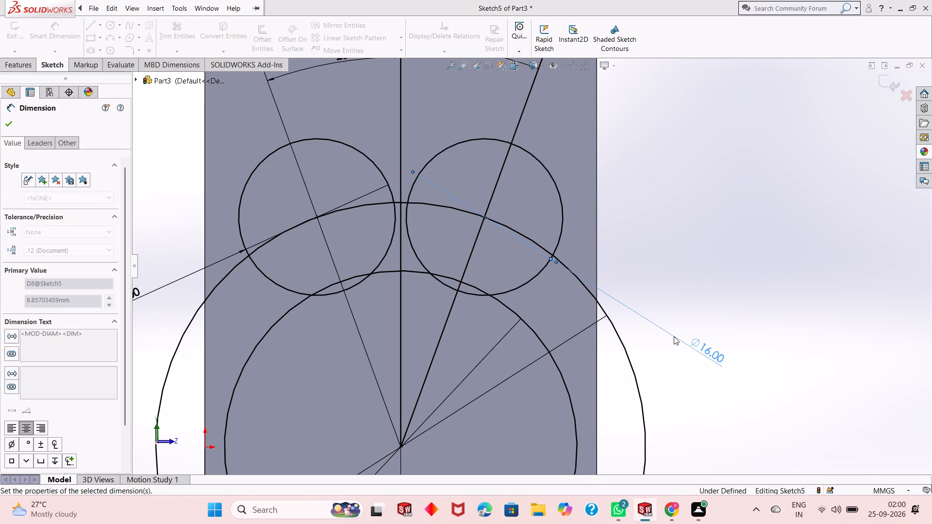
pyautogui.scroll(6, 583, 291)
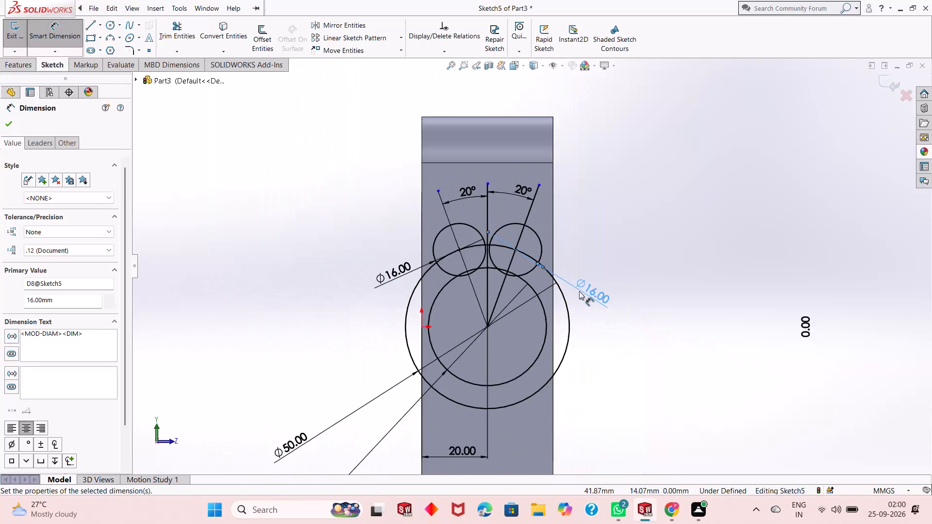
pyautogui.scroll(3, 579, 291)
pyautogui.scroll(-2, 546, 335)
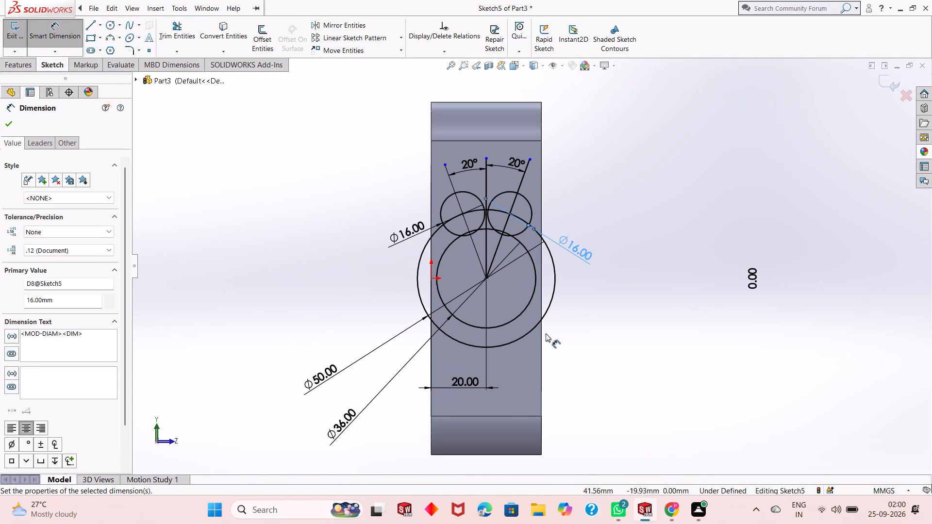
pyautogui.keyDown('ctrl'); pyautogui.scroll(-1, 515, 262); pyautogui.keyUp('ctrl')
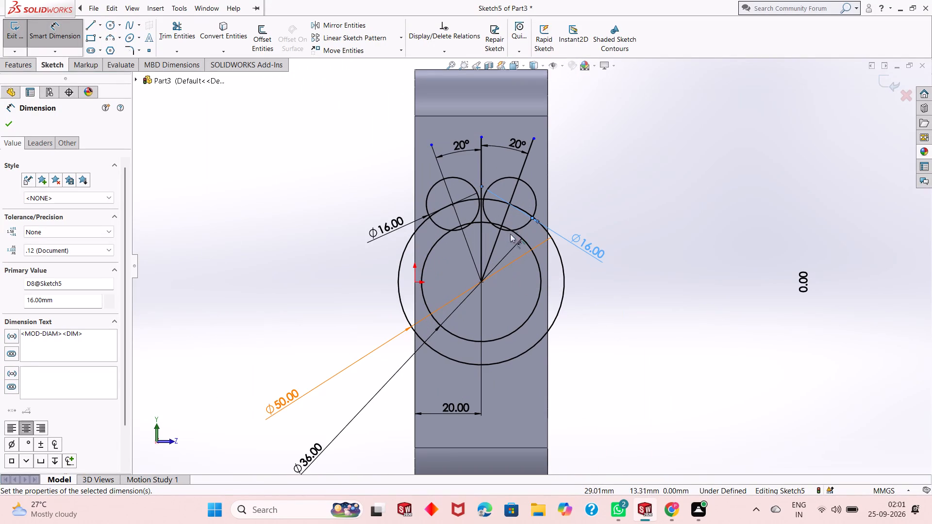
pyautogui.keyDown('ctrl'); pyautogui.scroll(-1, 504, 222); pyautogui.keyUp('ctrl')
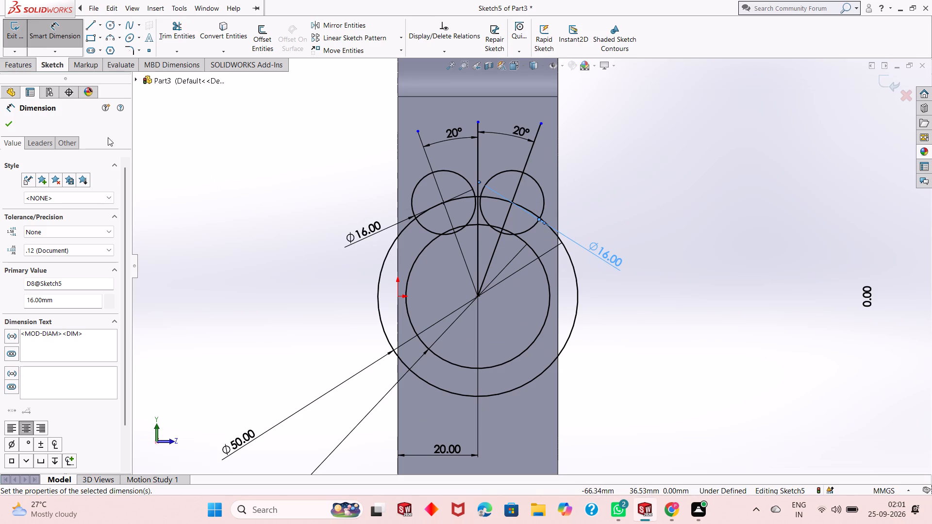
pyautogui.click(5, 124)
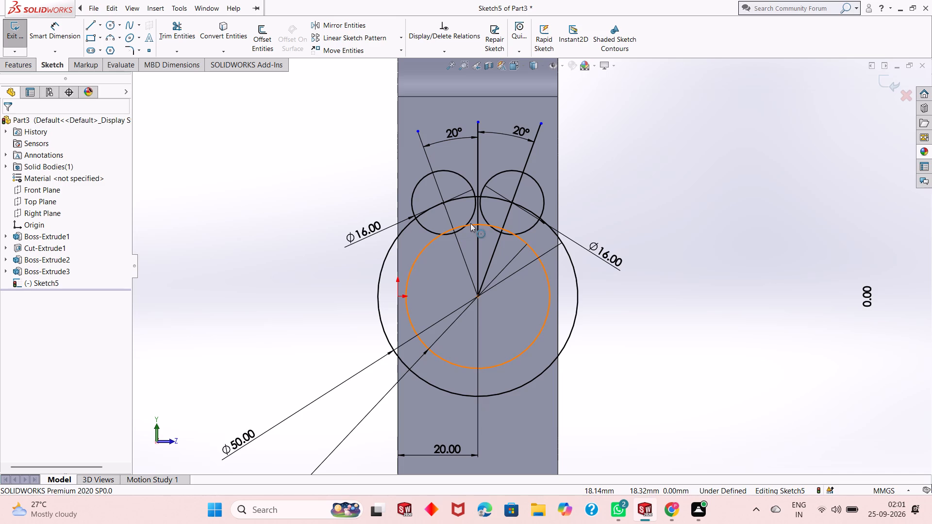
pyautogui.press('Escape')
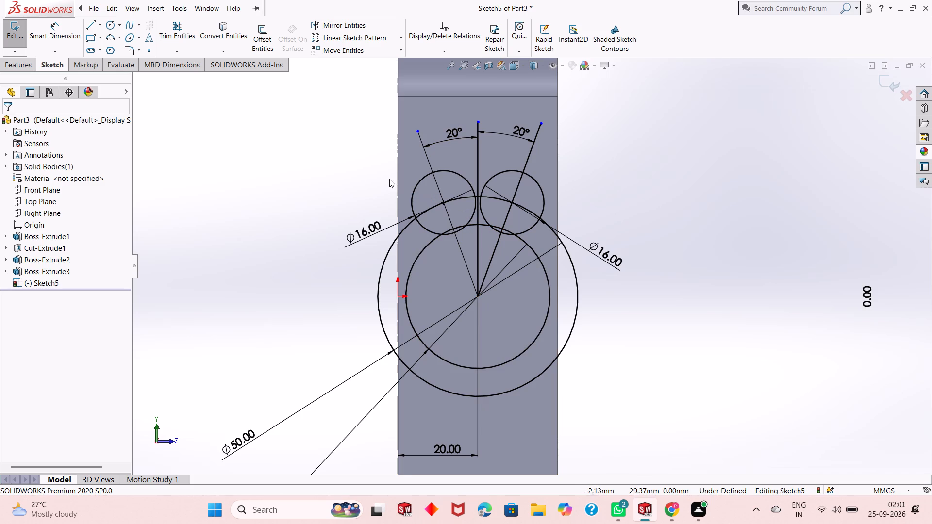
# Delete the vertical line and the two slanted lines running from the large circles' centre.
pyautogui.click(441, 169)
pyautogui.click(441, 169)
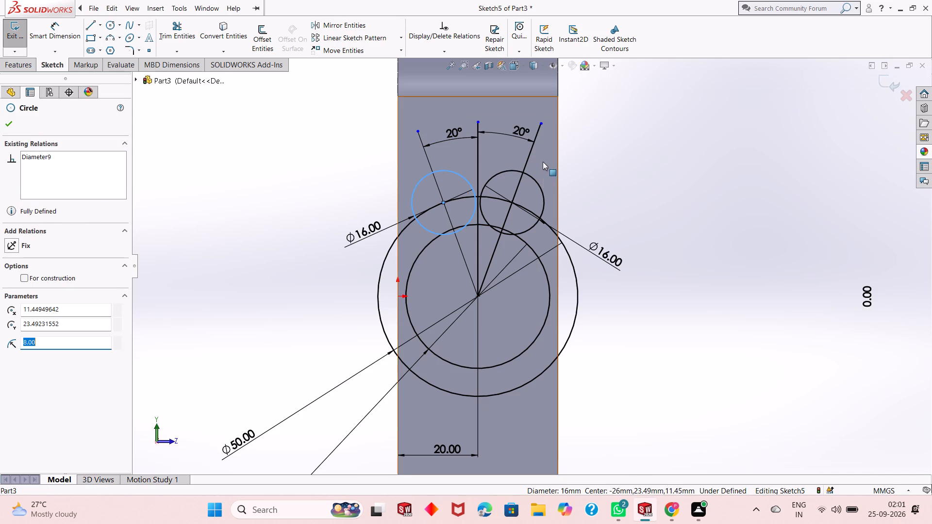
pyautogui.press('Escape')
pyautogui.press('Escape')
pyautogui.click(531, 155)
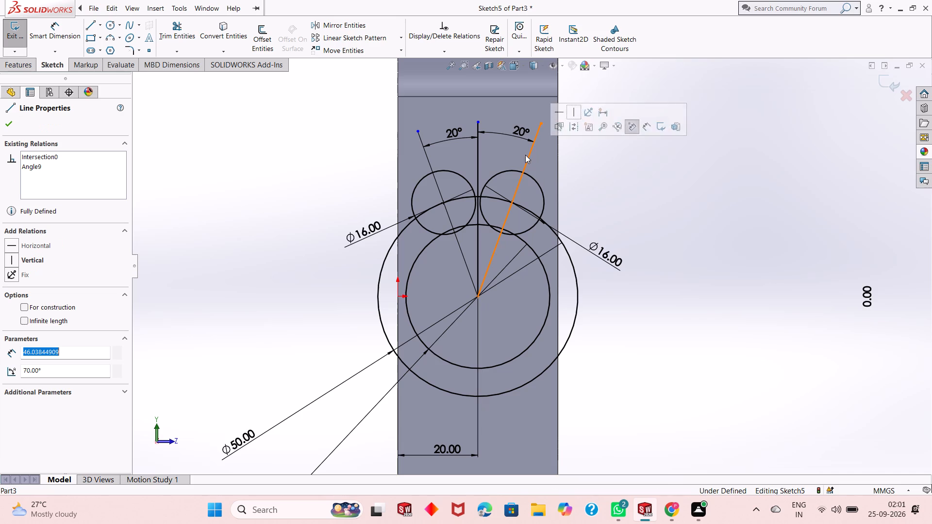
pyautogui.keyDown('ctrl'); pyautogui.click(477, 146); pyautogui.keyUp('ctrl')
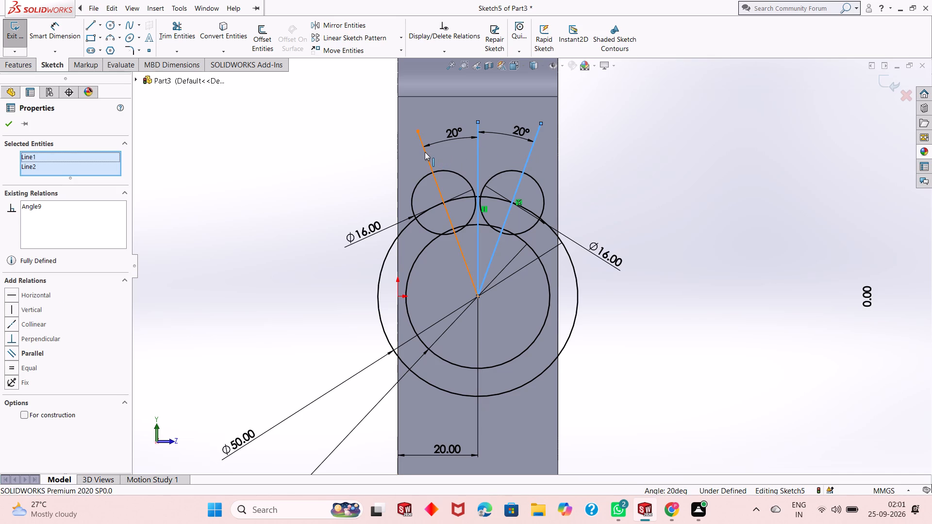
pyautogui.keyDown('ctrl'); pyautogui.click(425, 151); pyautogui.keyUp('ctrl')
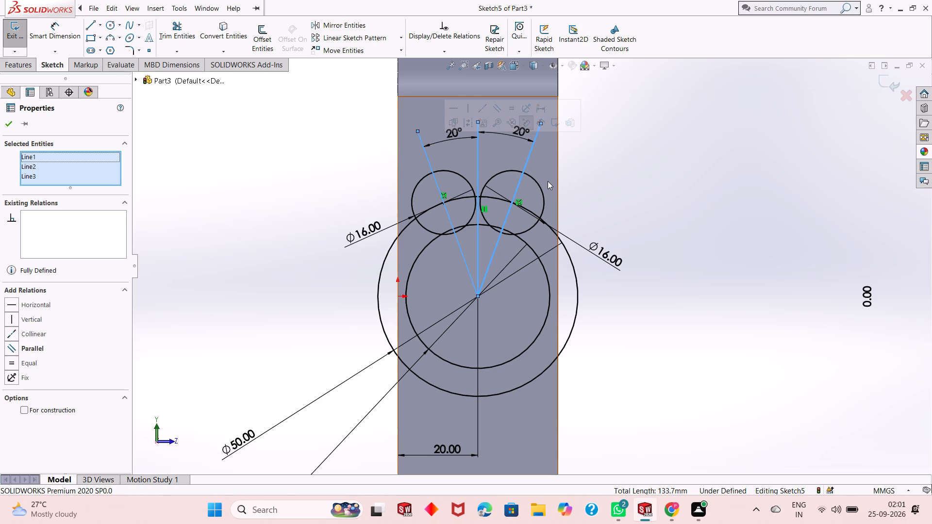
pyautogui.press('Delete')
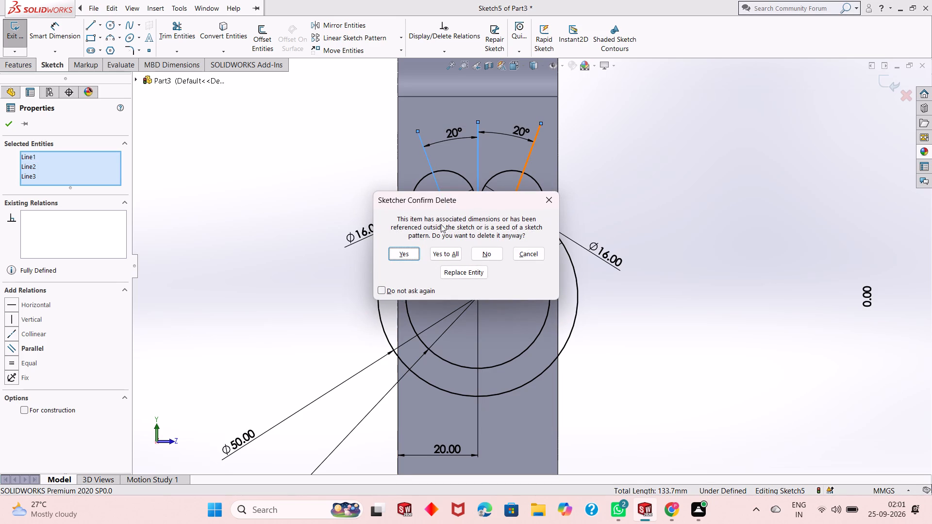
pyautogui.click(411, 252)
pyautogui.click(411, 252)
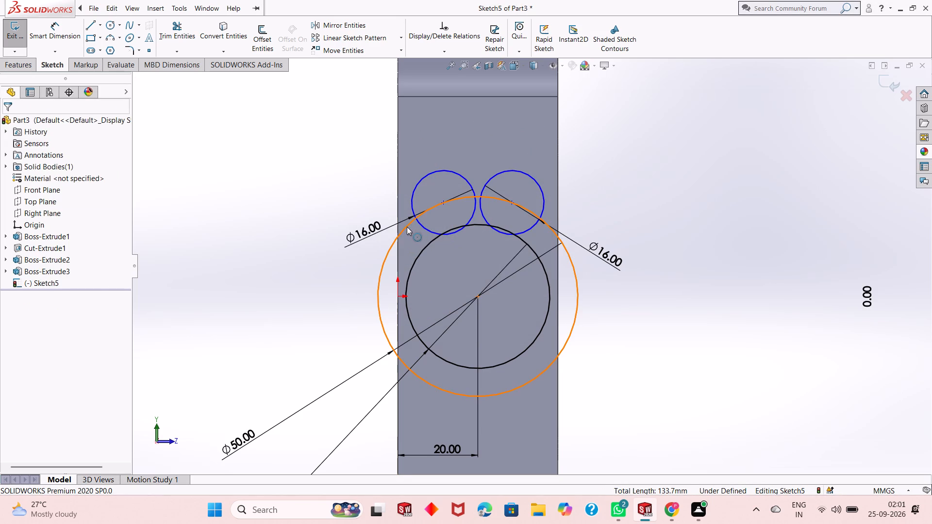
pyautogui.click(407, 227)
pyautogui.press('Escape')
pyautogui.press('Escape')
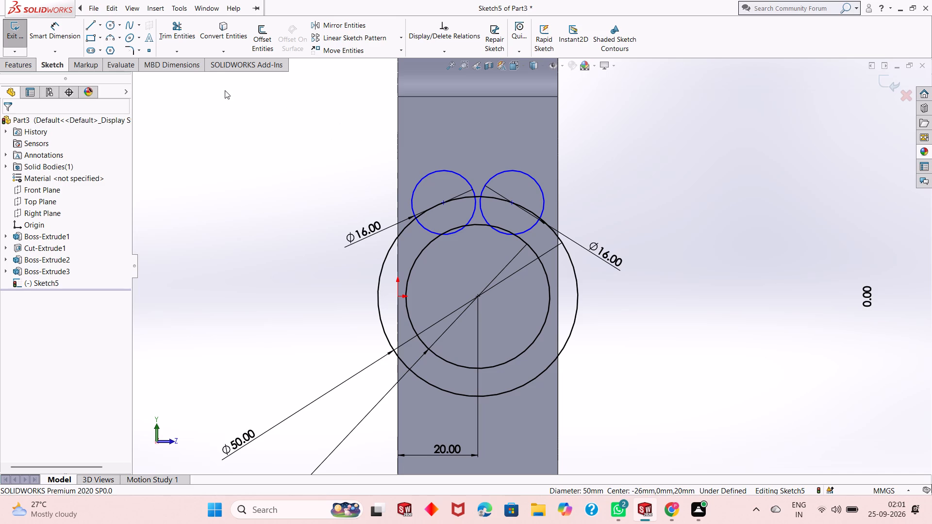
# Dimension the vertical distance from the origin to the left 16 mm circle's centre, keeping its drawn value.
pyautogui.click(70, 37)
pyautogui.click(445, 202)
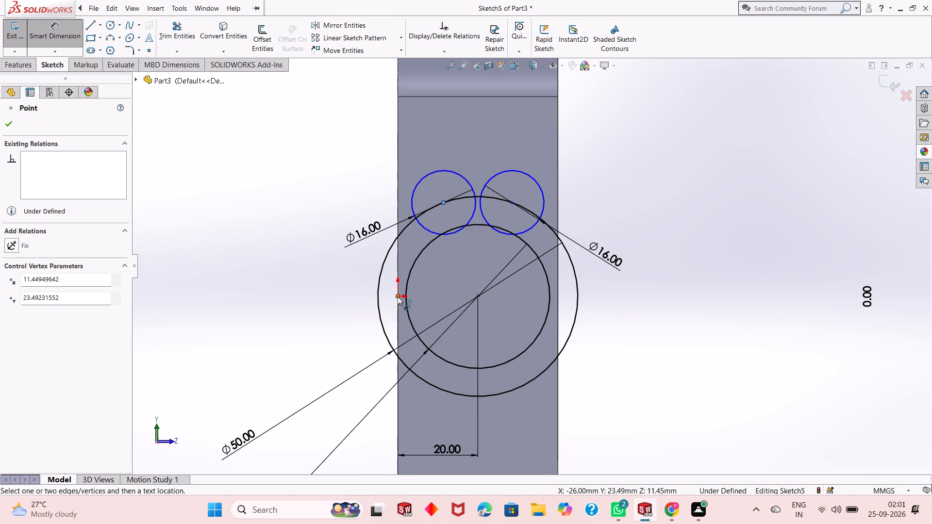
pyautogui.click(398, 296)
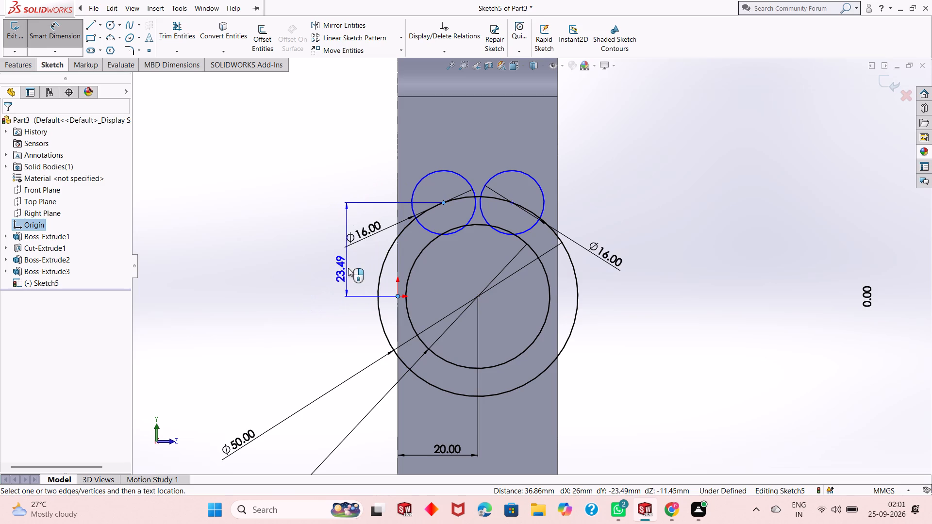
pyautogui.click(330, 275)
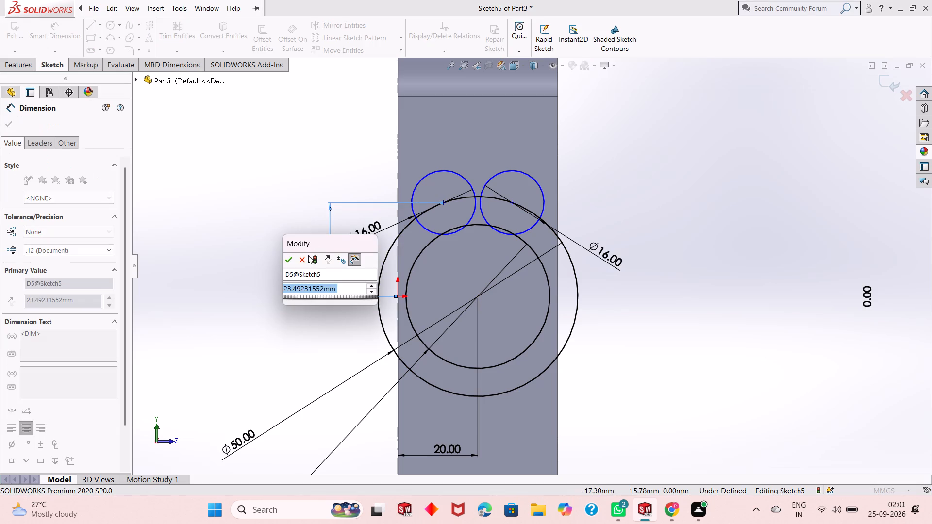
pyautogui.click(286, 256)
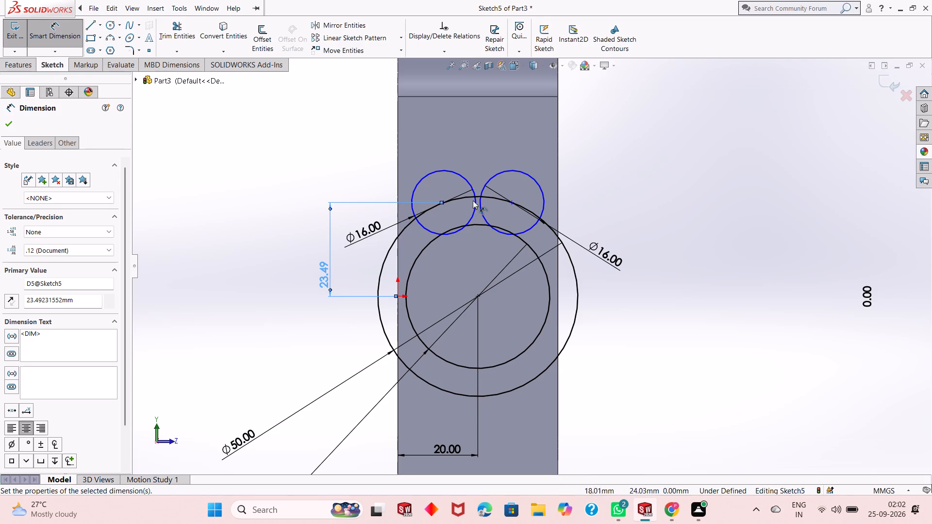
# Dimension the horizontal distance from the origin to the right 16 mm circle's centre, keeping its drawn value.
pyautogui.click(510, 201)
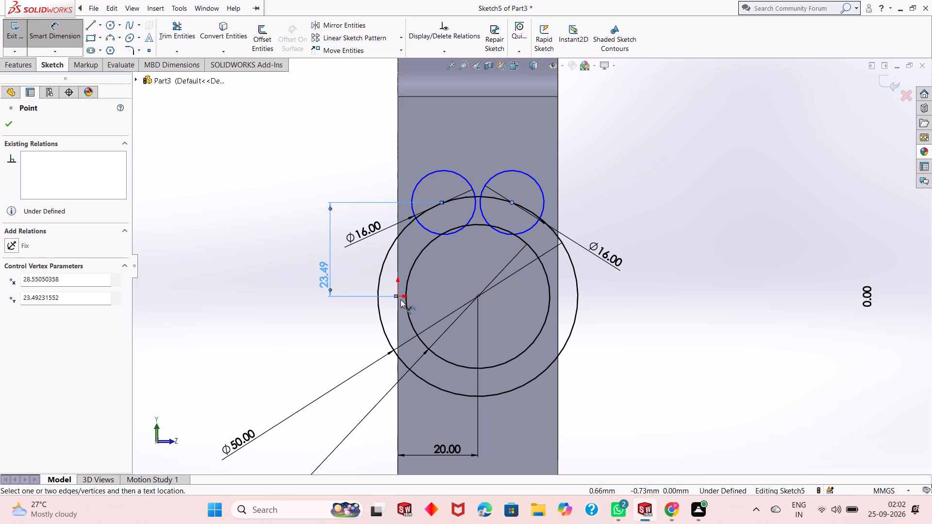
pyautogui.click(399, 296)
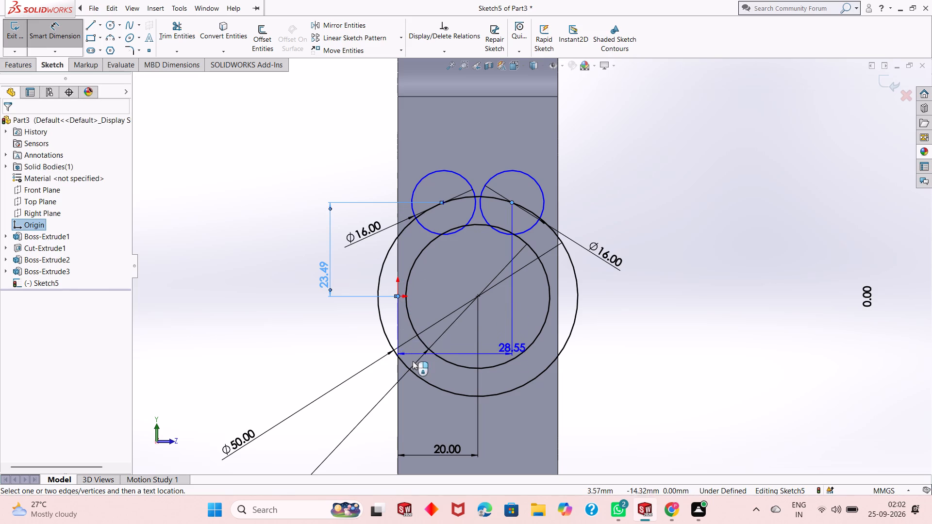
pyautogui.click(414, 384)
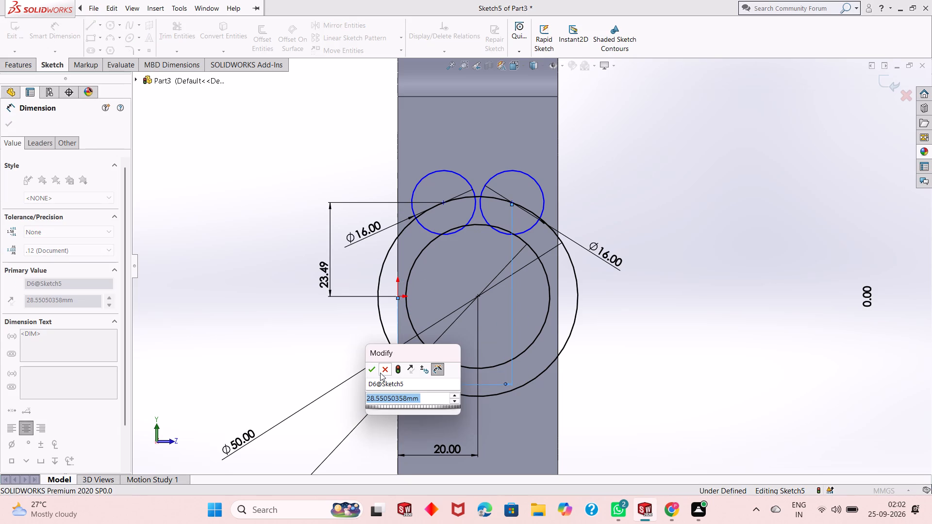
pyautogui.click(372, 372)
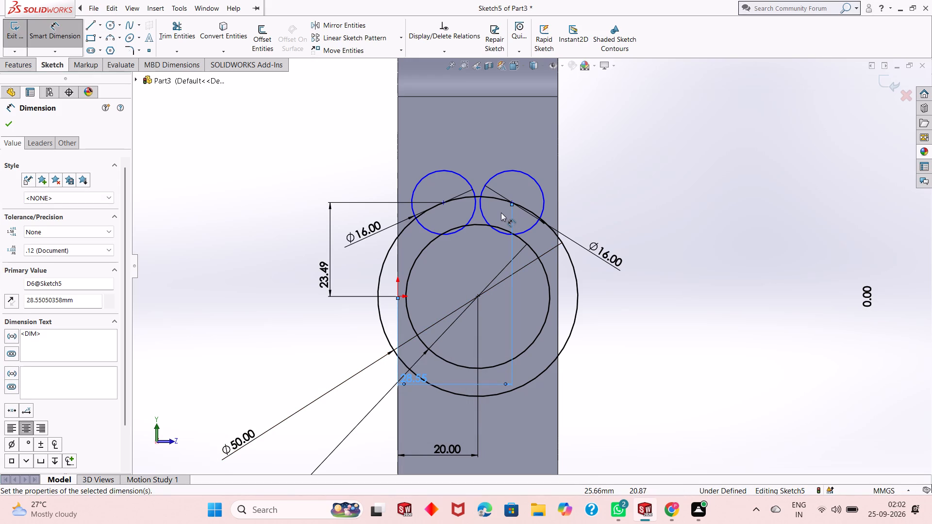
# Dimension the aligned distance from the large circles' centre to the left 16 mm circle's centre, keeping its drawn value.
pyautogui.click(478, 295)
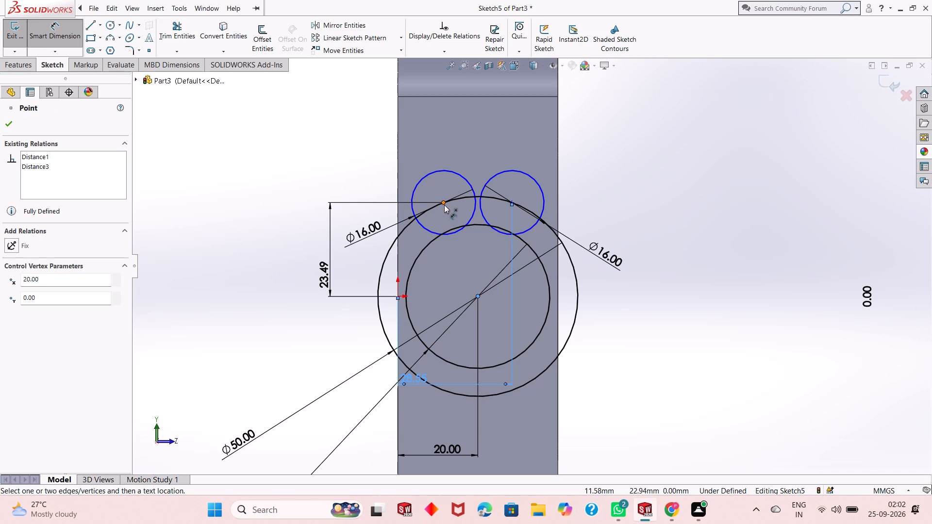
pyautogui.click(444, 205)
pyautogui.click(544, 163)
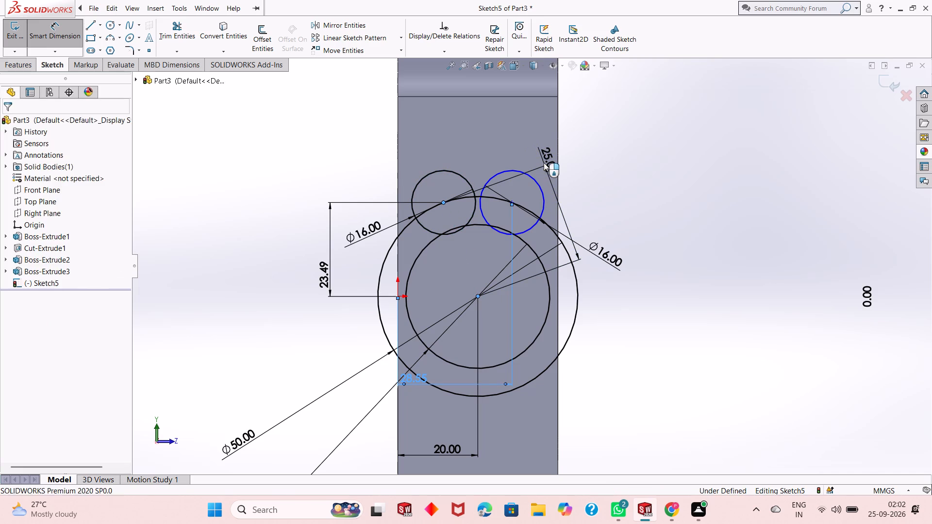
pyautogui.click(500, 147)
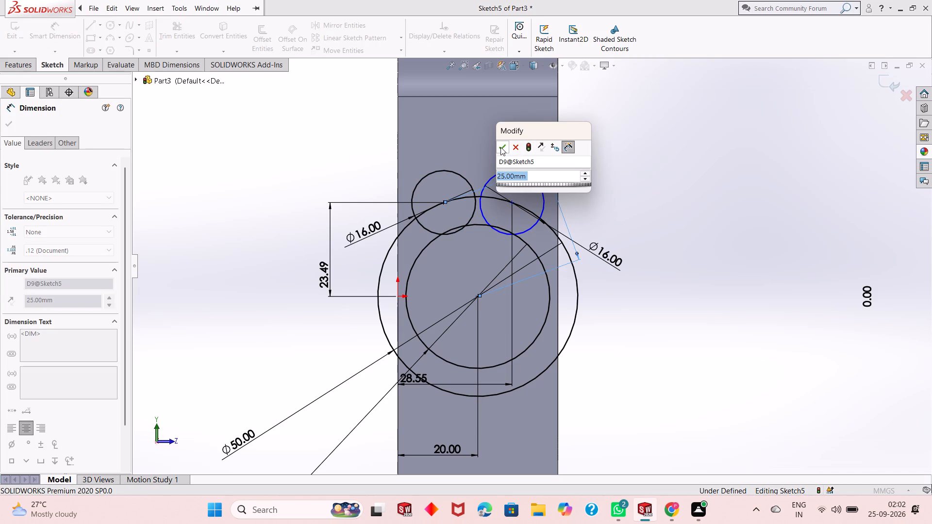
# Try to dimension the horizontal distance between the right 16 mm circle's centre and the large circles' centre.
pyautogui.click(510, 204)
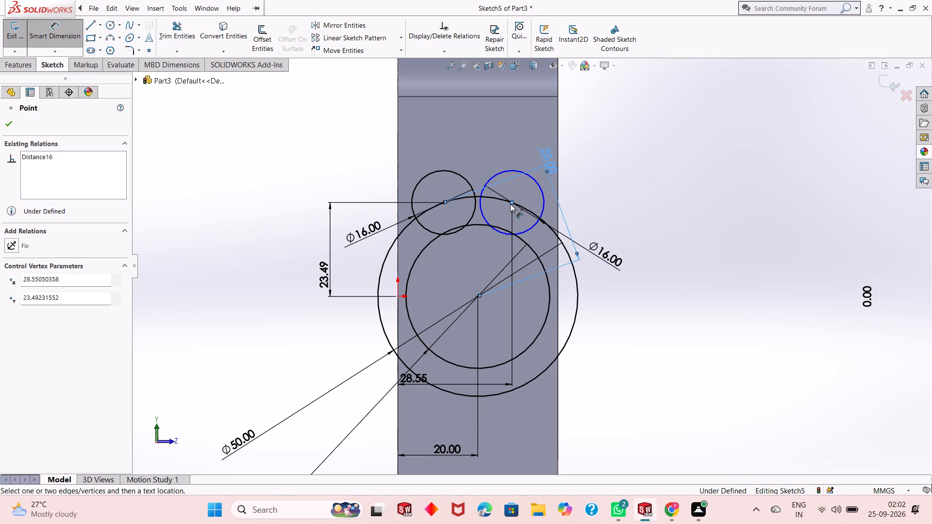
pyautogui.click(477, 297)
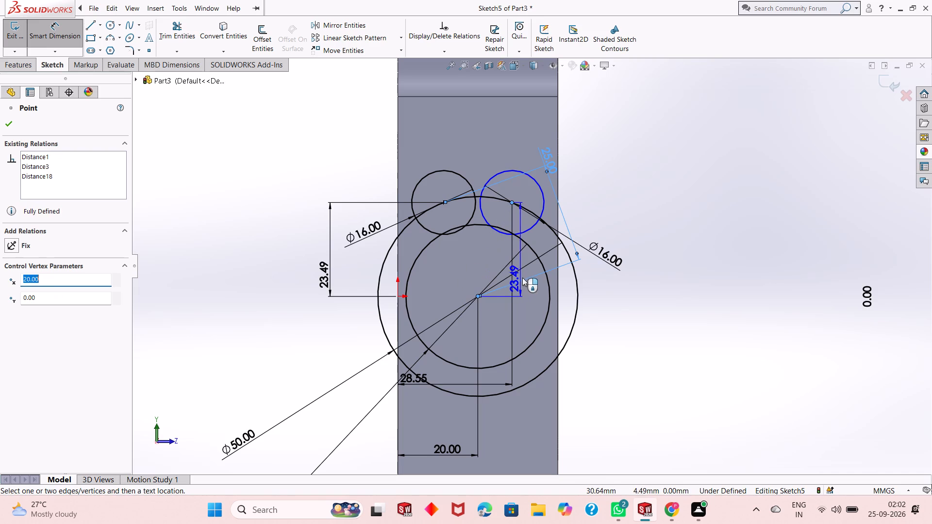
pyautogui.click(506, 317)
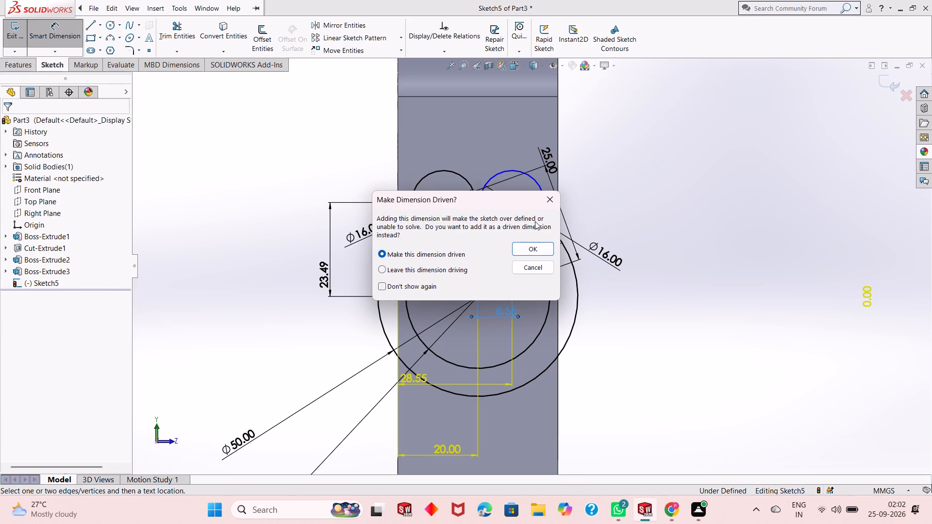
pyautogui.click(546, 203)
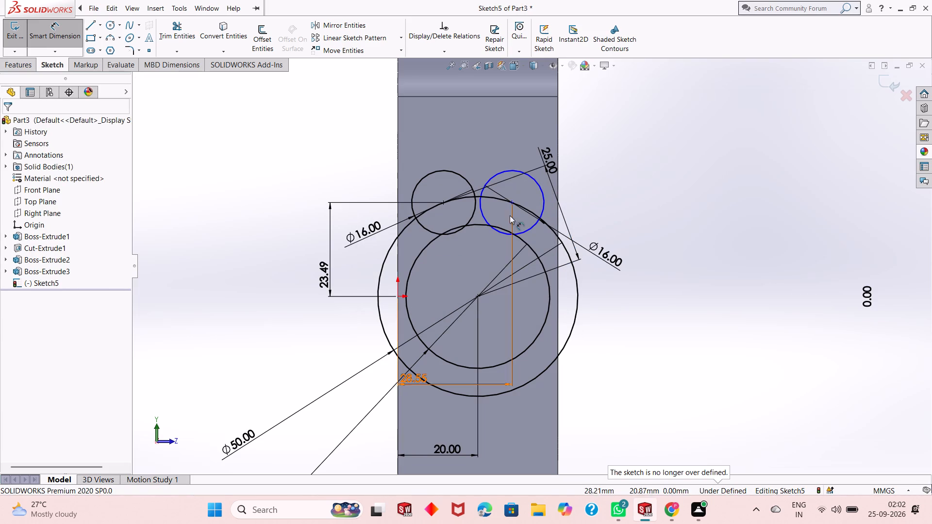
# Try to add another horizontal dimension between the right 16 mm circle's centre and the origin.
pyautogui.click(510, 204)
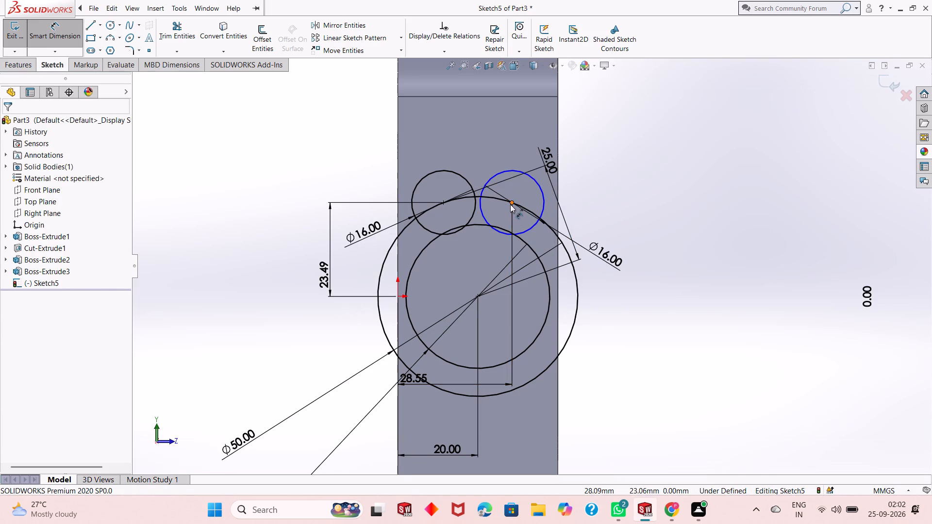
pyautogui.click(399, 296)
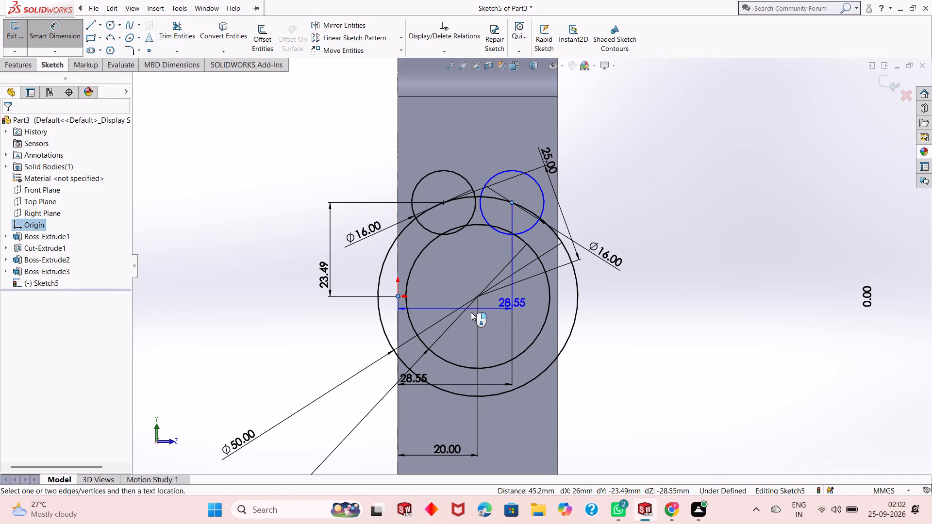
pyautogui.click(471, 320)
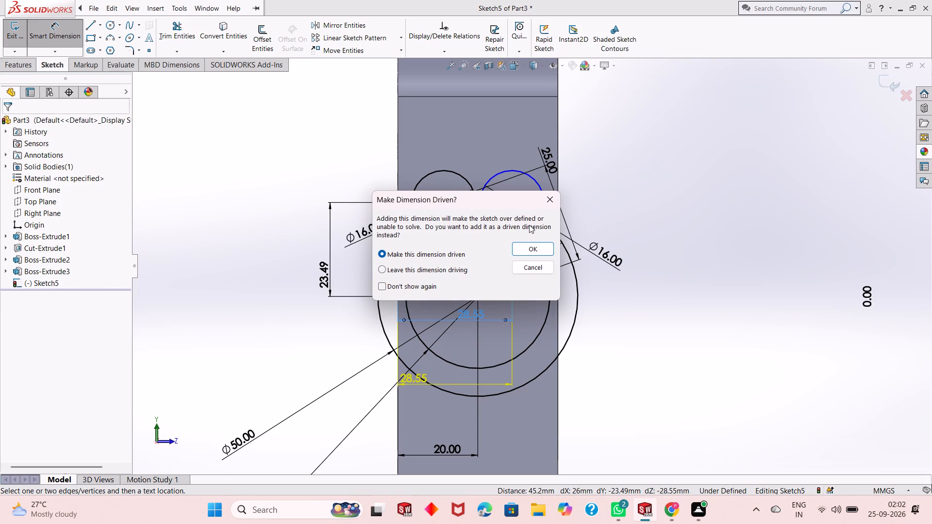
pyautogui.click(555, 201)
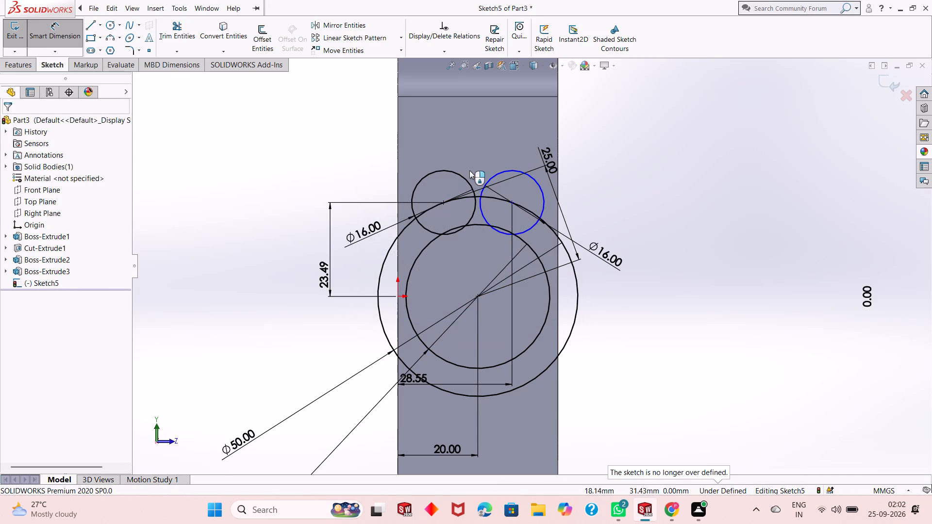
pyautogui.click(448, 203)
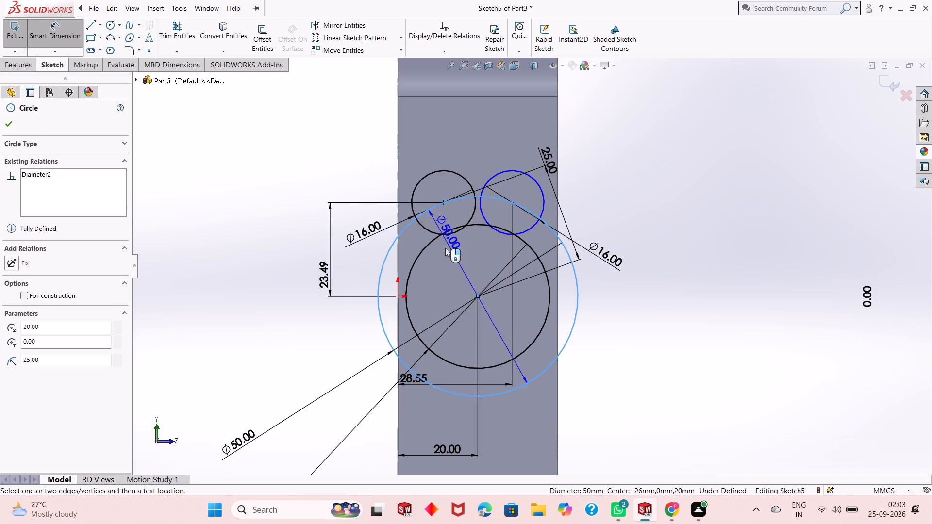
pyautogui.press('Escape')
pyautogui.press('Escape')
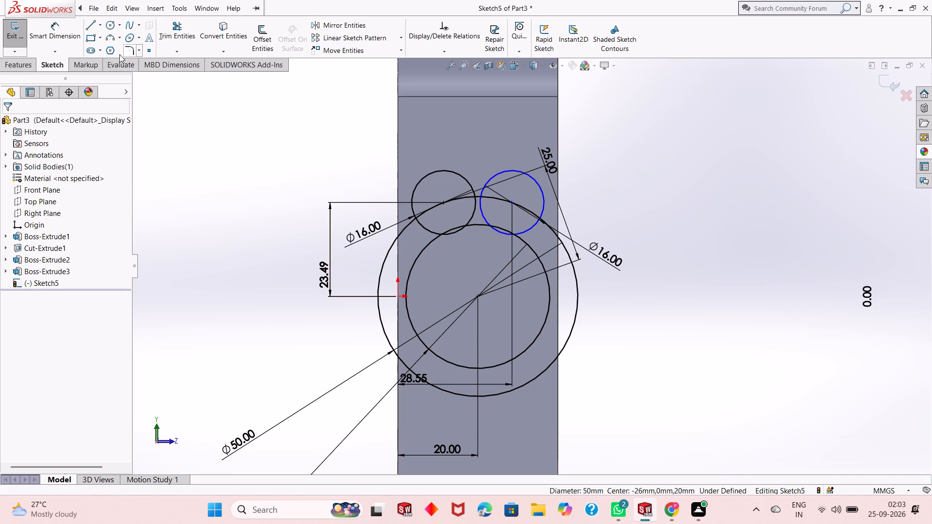
# Dimension the aligned distance from the origin to the right 16 mm circle's centre, keeping its drawn value.
pyautogui.click(60, 25)
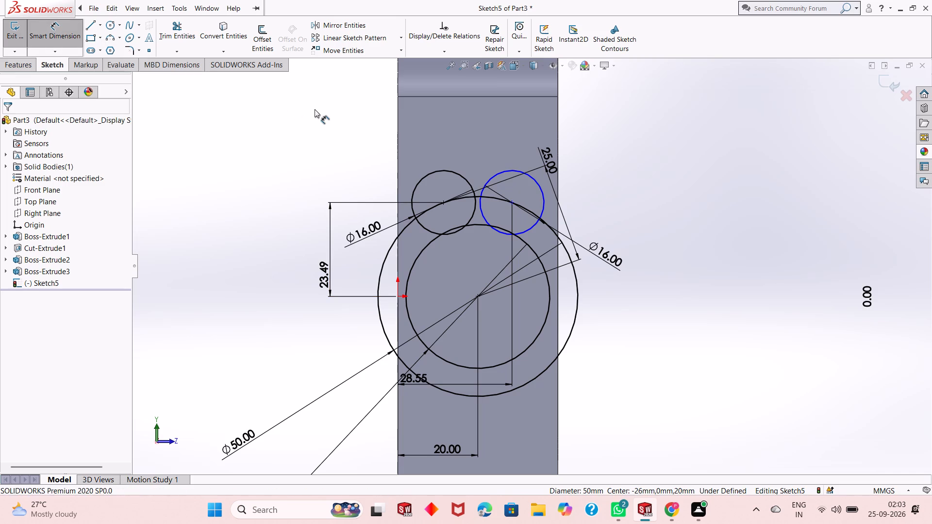
pyautogui.click(510, 204)
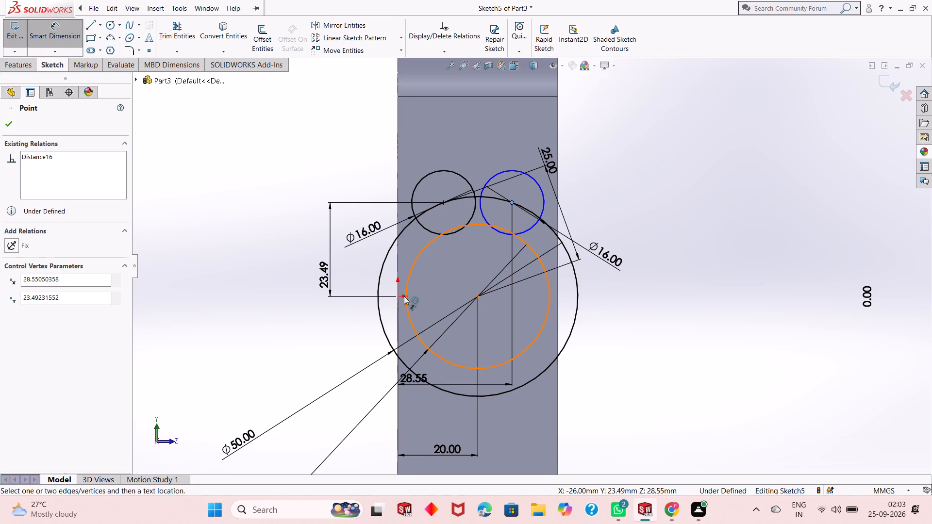
pyautogui.click(398, 297)
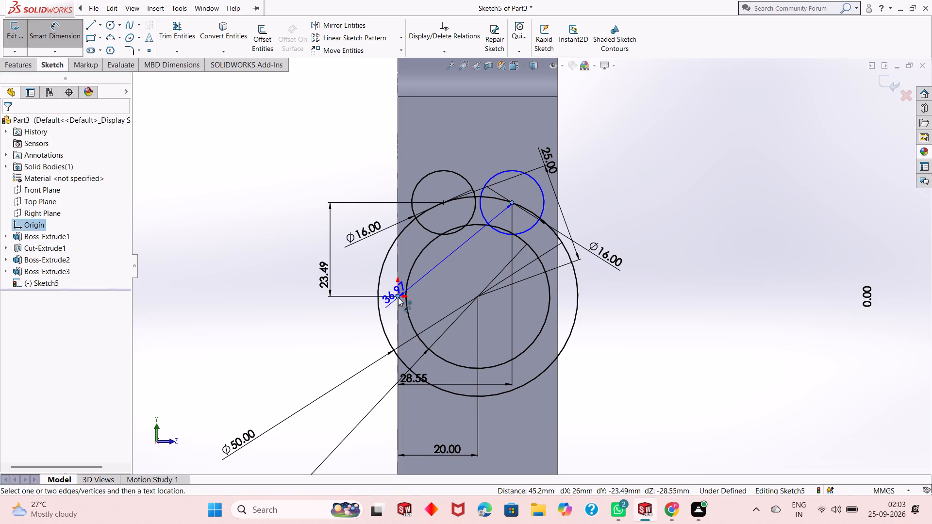
pyautogui.click(426, 280)
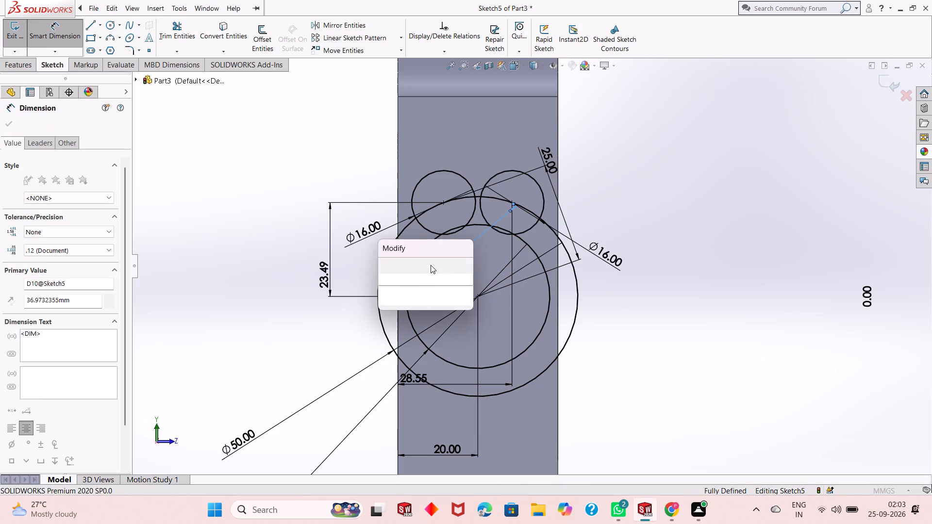
pyautogui.click(384, 266)
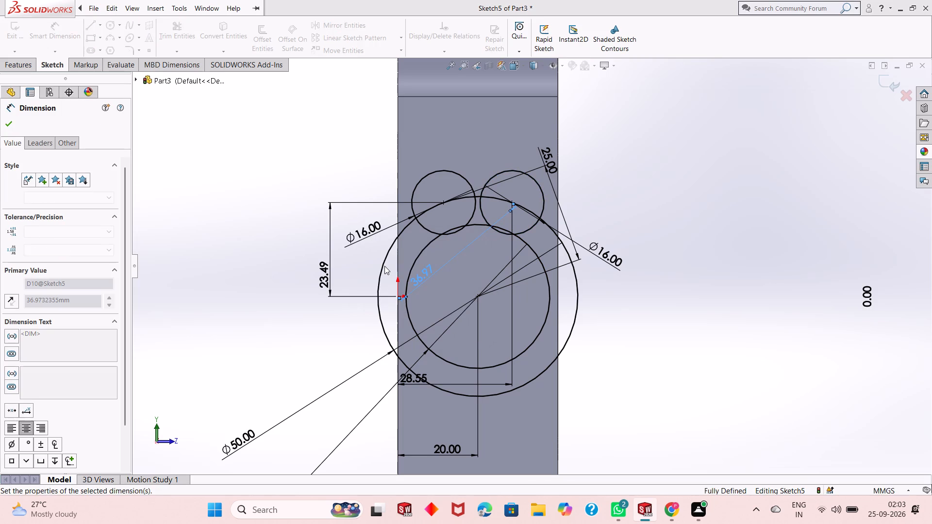
pyautogui.rightClick(276, 217)
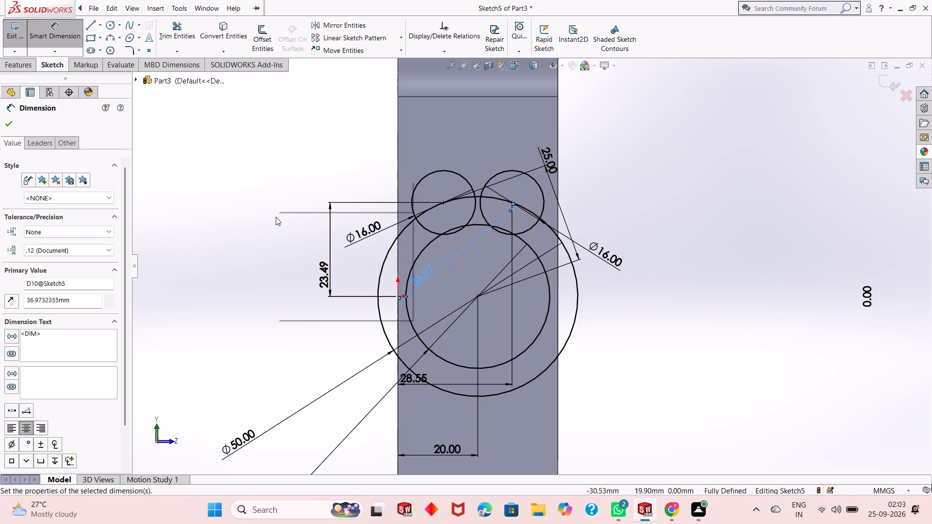
pyautogui.click(307, 246)
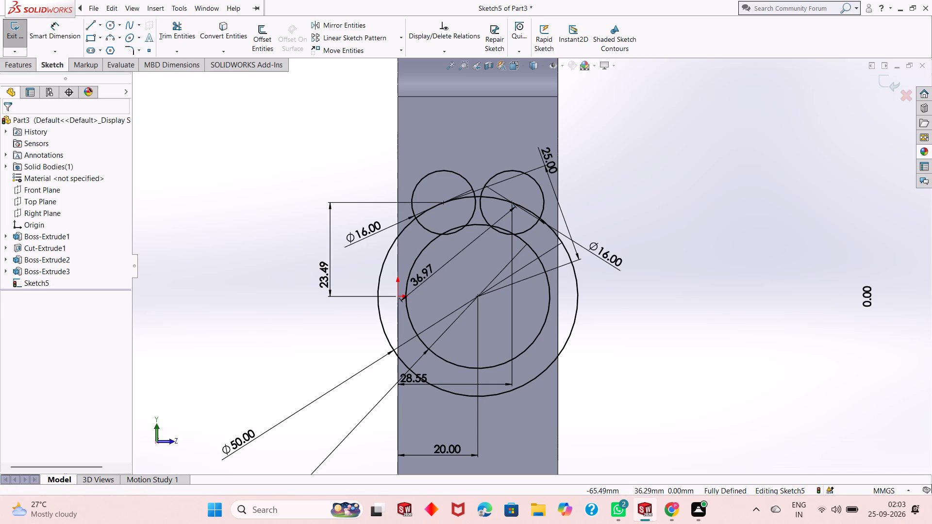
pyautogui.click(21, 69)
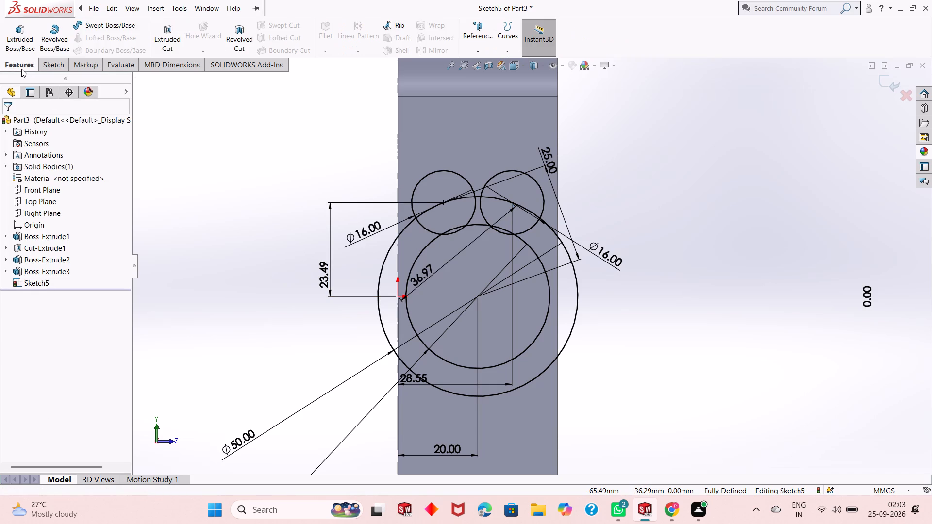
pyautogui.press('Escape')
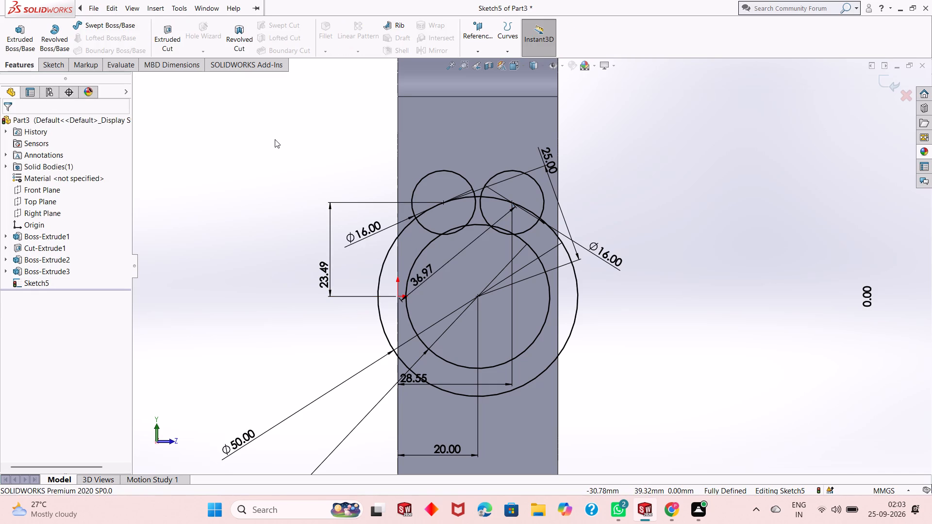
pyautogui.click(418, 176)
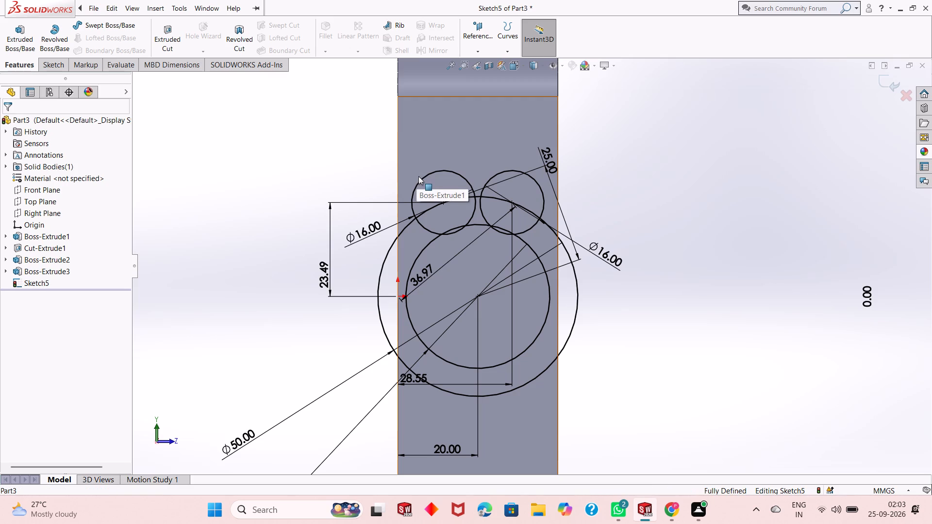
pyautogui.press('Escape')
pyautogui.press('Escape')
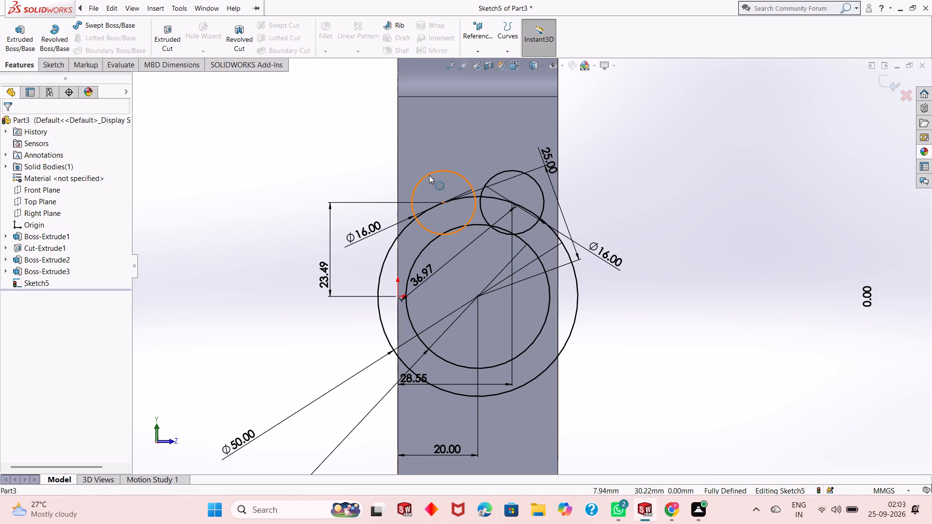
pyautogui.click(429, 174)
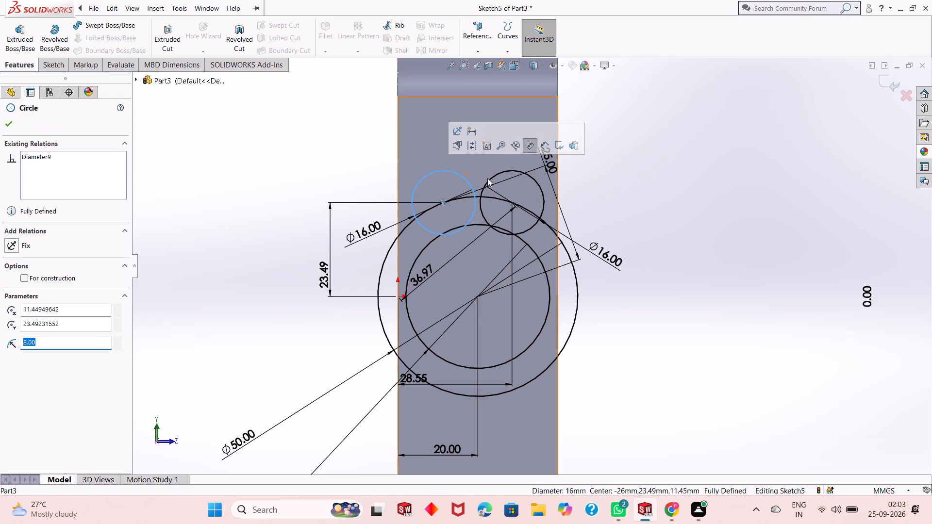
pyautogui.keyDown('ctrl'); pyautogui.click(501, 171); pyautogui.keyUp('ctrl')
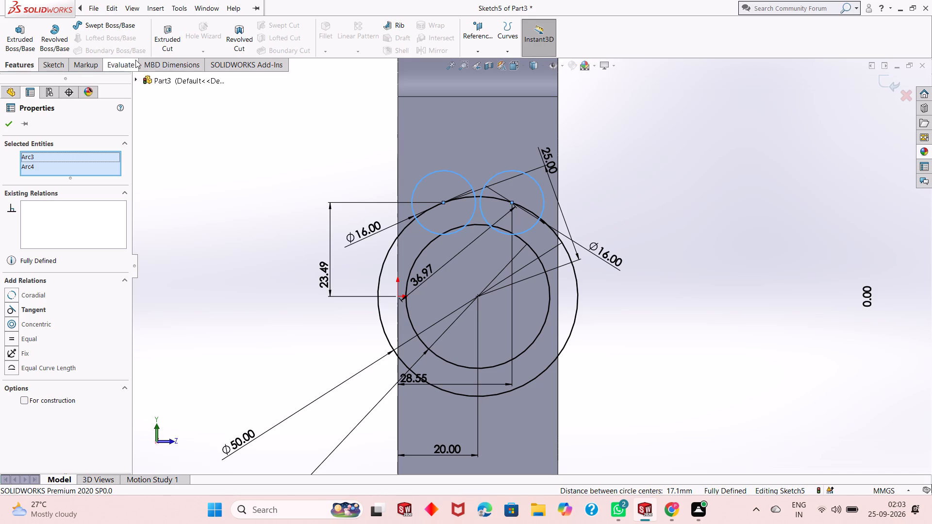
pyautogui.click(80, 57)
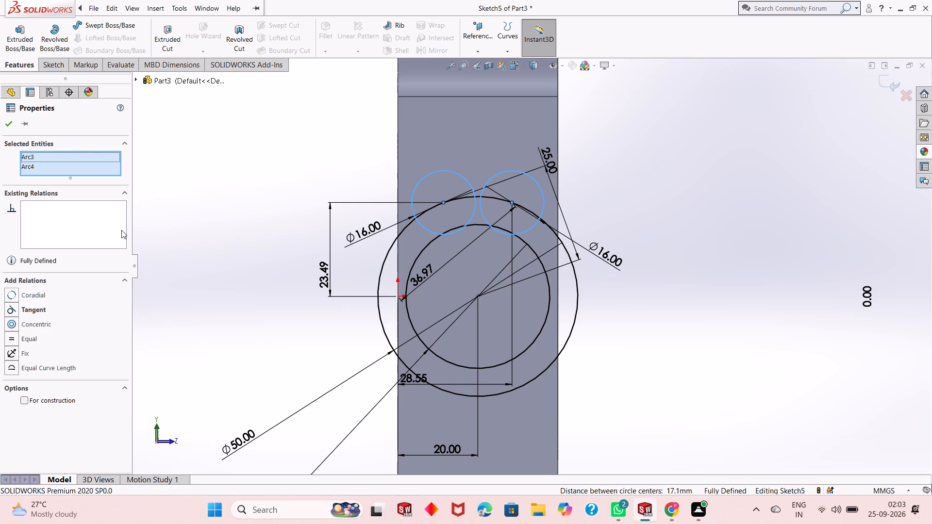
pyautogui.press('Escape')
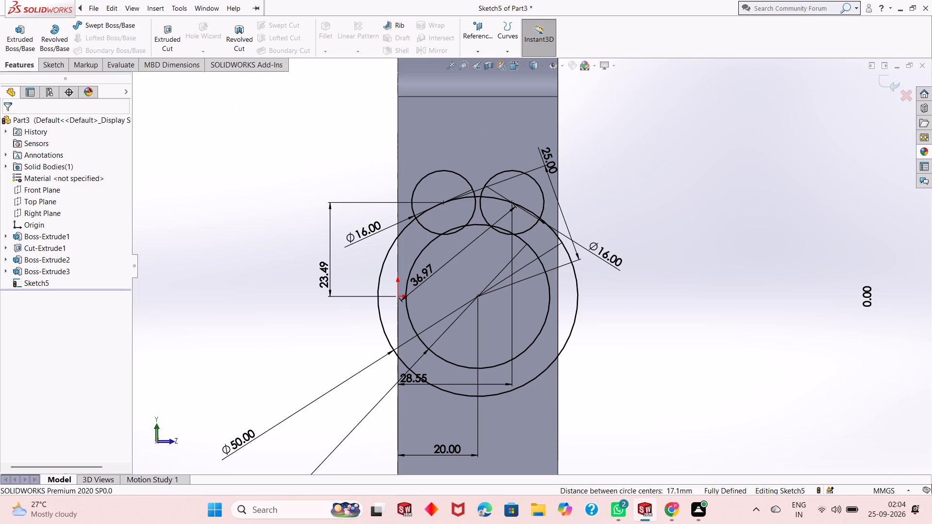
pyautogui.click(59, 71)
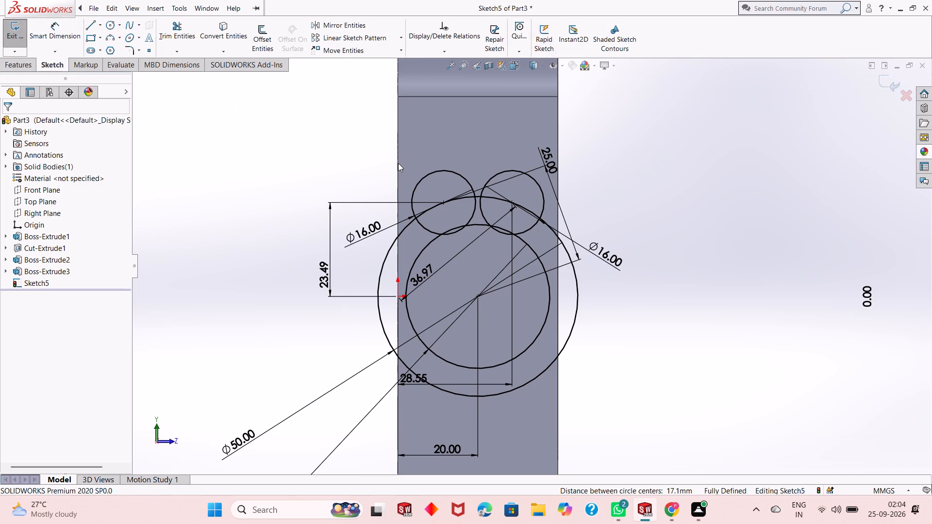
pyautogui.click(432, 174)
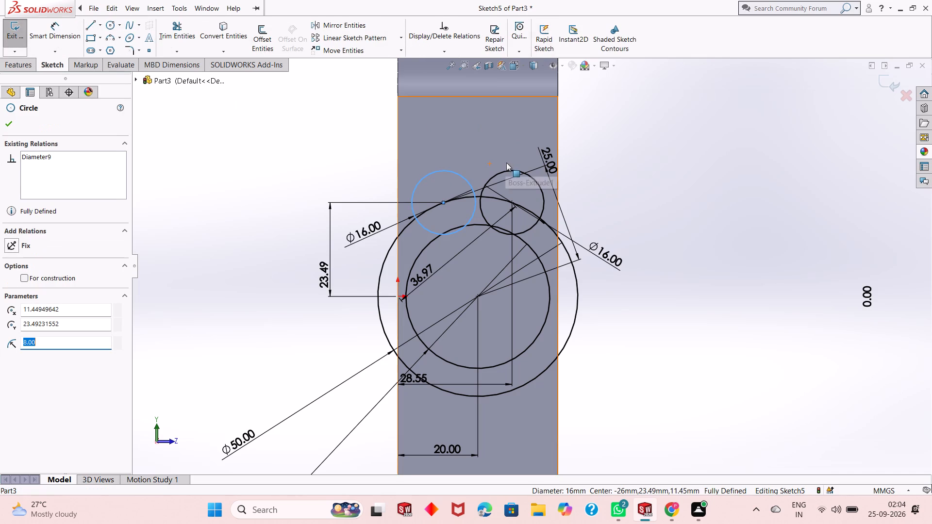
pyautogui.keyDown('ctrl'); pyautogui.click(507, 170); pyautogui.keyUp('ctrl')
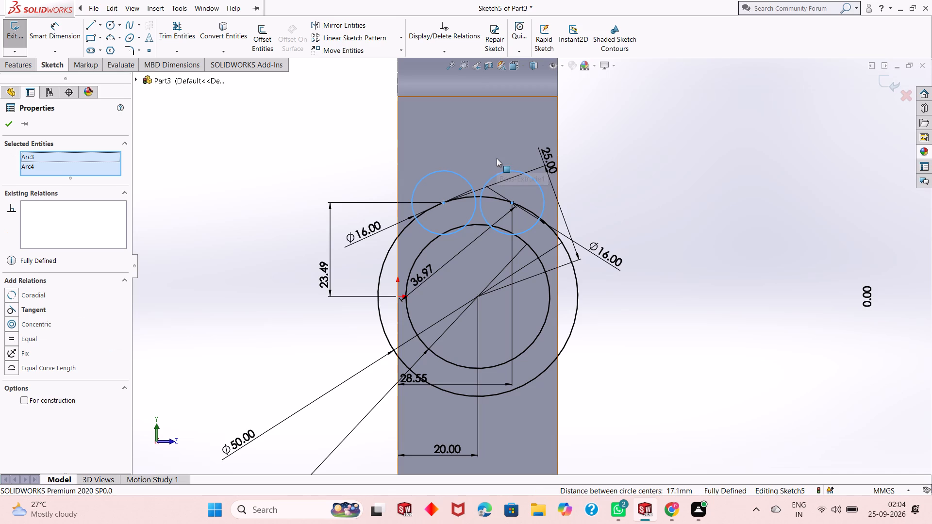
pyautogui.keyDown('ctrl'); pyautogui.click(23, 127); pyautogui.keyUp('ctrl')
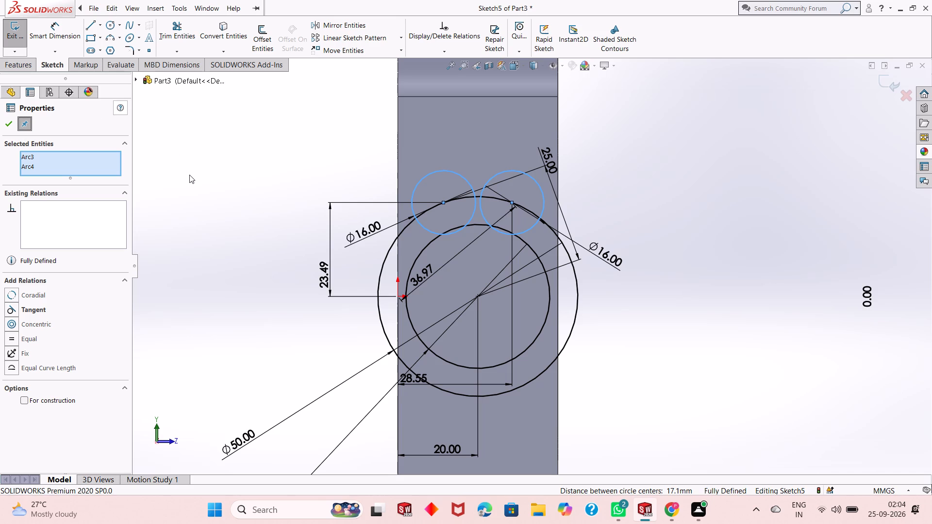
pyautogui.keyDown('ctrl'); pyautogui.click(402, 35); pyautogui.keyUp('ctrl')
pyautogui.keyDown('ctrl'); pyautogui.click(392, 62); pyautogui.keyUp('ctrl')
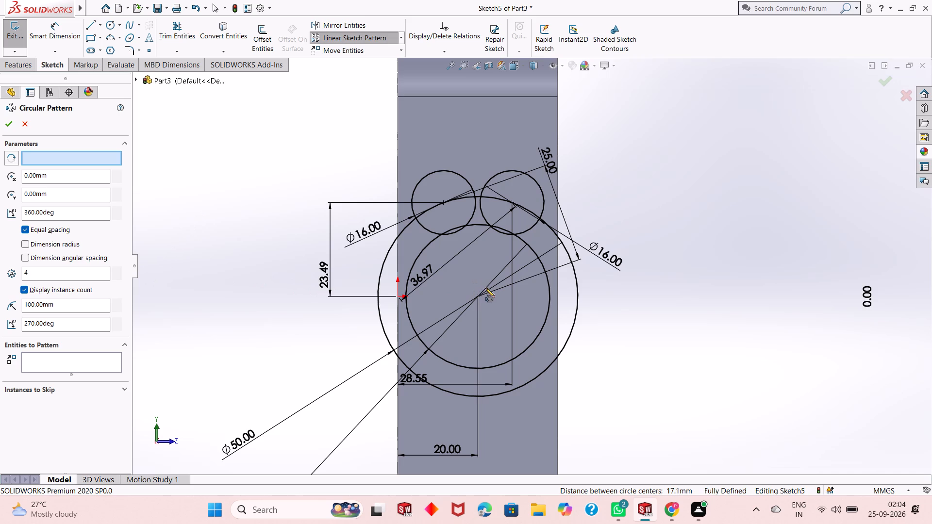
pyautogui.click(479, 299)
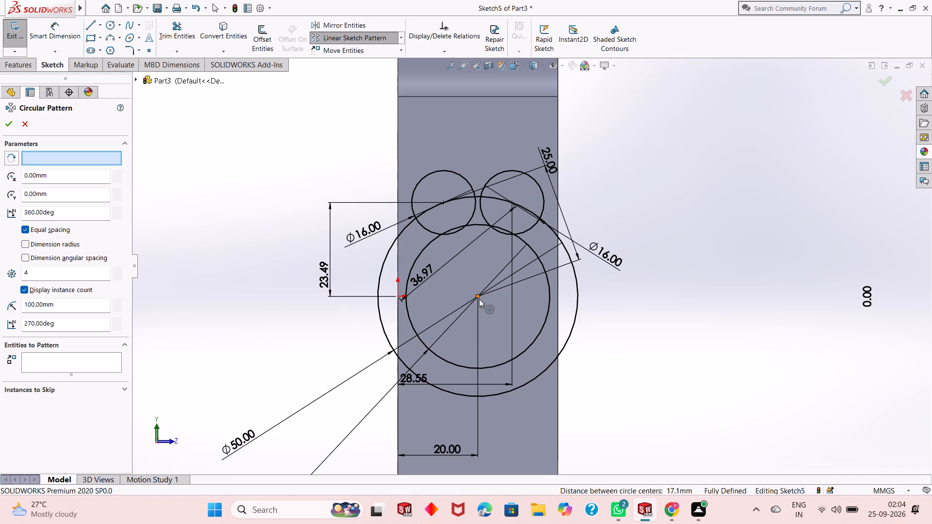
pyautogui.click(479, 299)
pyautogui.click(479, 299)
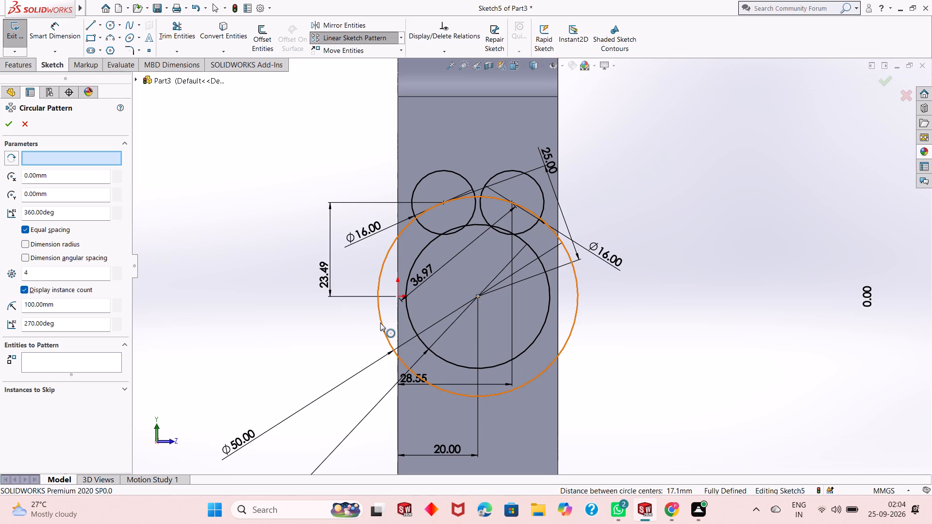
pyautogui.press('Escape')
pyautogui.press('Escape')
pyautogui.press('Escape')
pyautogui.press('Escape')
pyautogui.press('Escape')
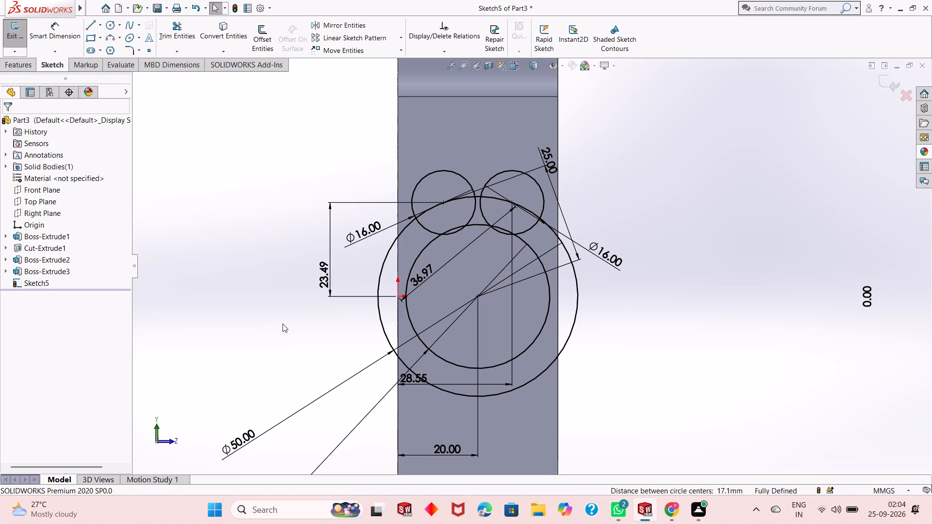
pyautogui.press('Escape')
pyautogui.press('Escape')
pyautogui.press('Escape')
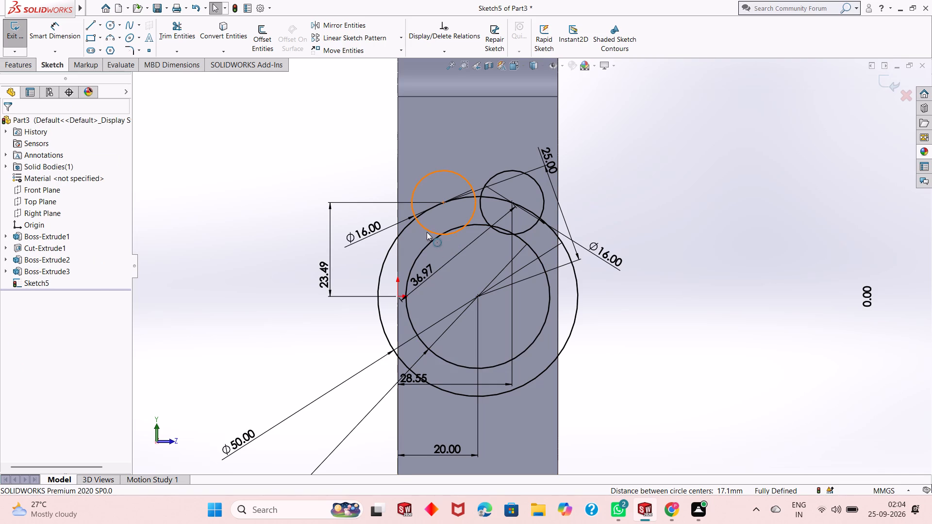
# Set up a circular sketch pattern of the two 16 mm circles, centred on the large circles' centre point.
pyautogui.click(427, 232)
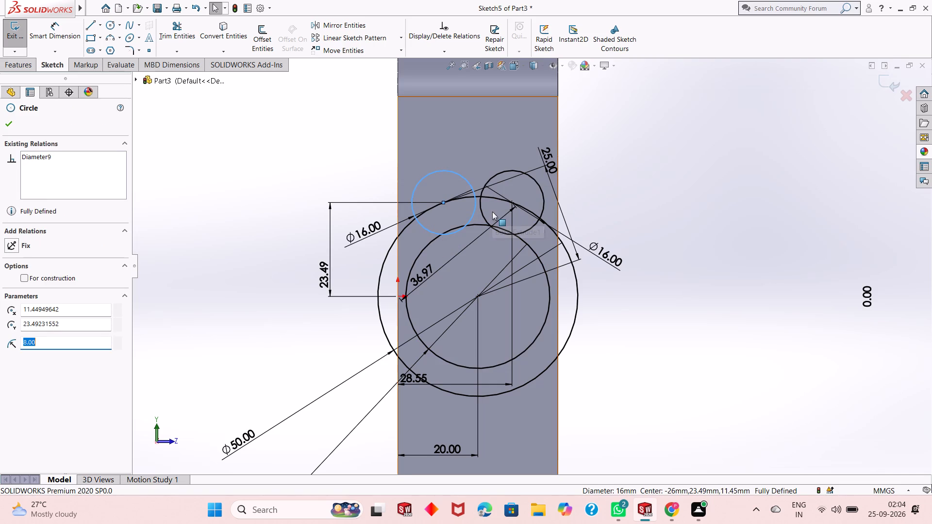
pyautogui.keyDown('ctrl'); pyautogui.click(480, 201); pyautogui.keyUp('ctrl')
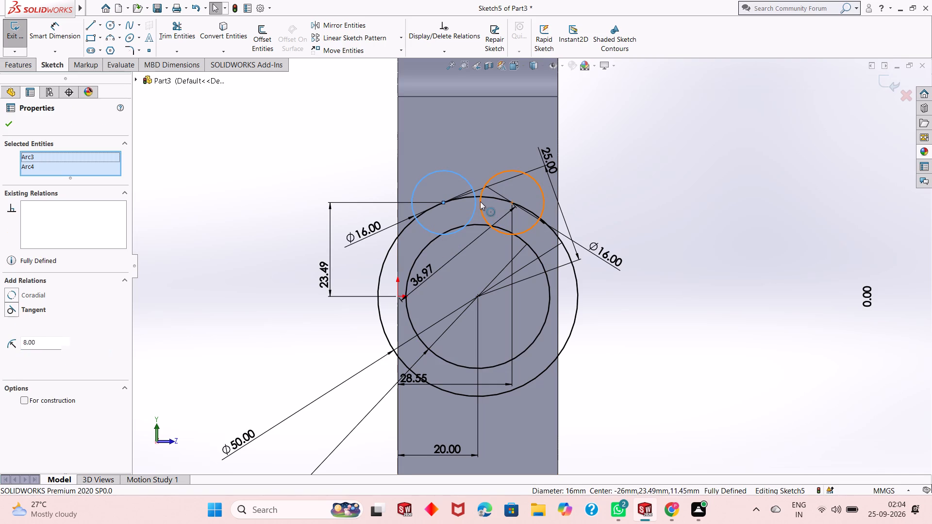
pyautogui.click(400, 41)
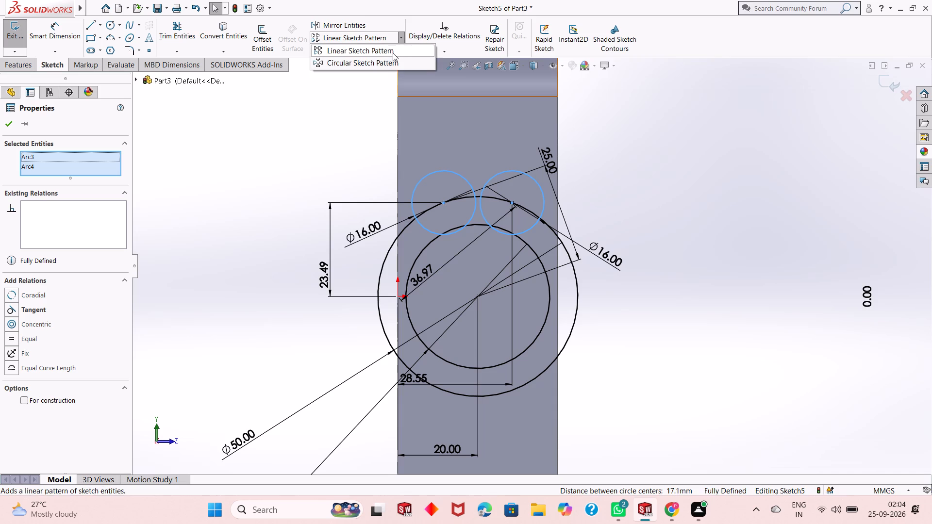
pyautogui.click(385, 60)
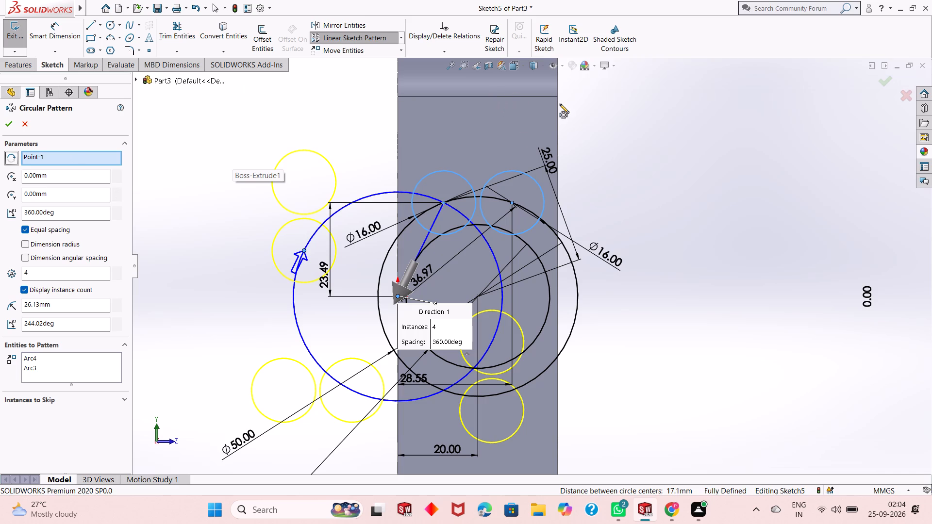
pyautogui.rightClick(93, 162)
pyautogui.click(132, 180)
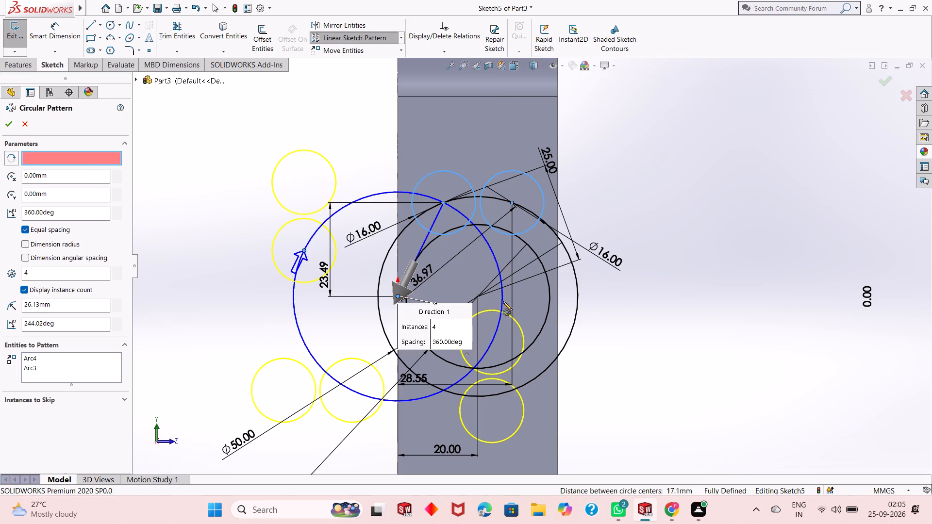
pyautogui.click(478, 296)
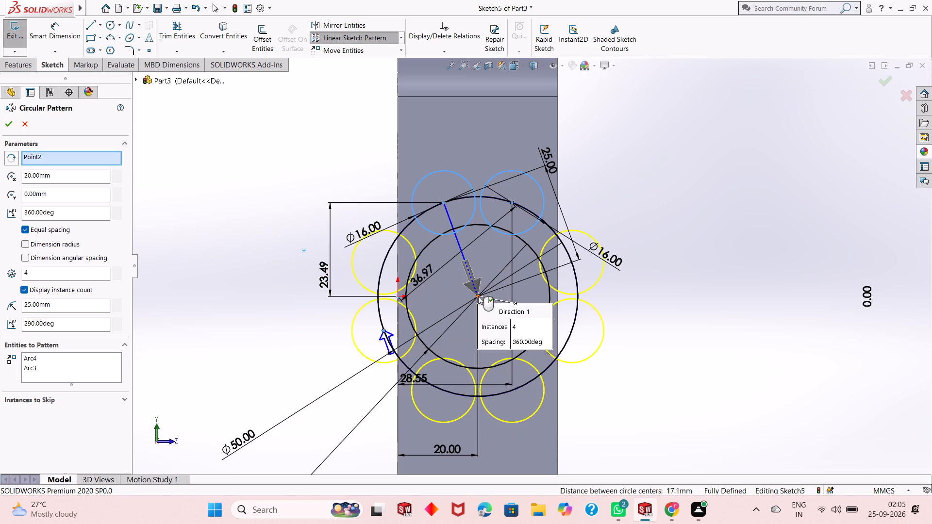
pyautogui.rightClick(608, 171)
pyautogui.click(630, 218)
# Set the circular pattern to 2 equally spaced instances over 360° and apply it.
pyautogui.click(42, 274)
pyautogui.click(42, 274)
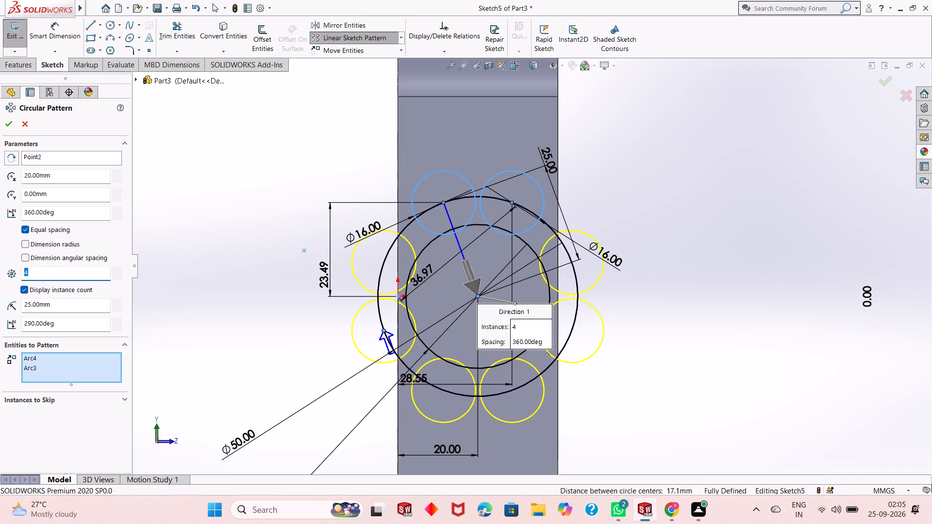
pyautogui.press('Right')
pyautogui.press('2')
pyautogui.press('Return')
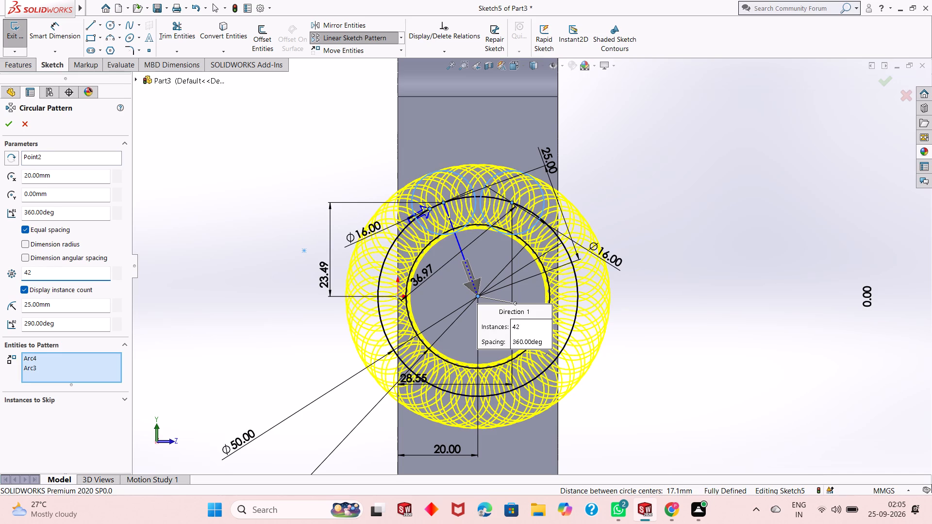
pyautogui.doubleClick(39, 216)
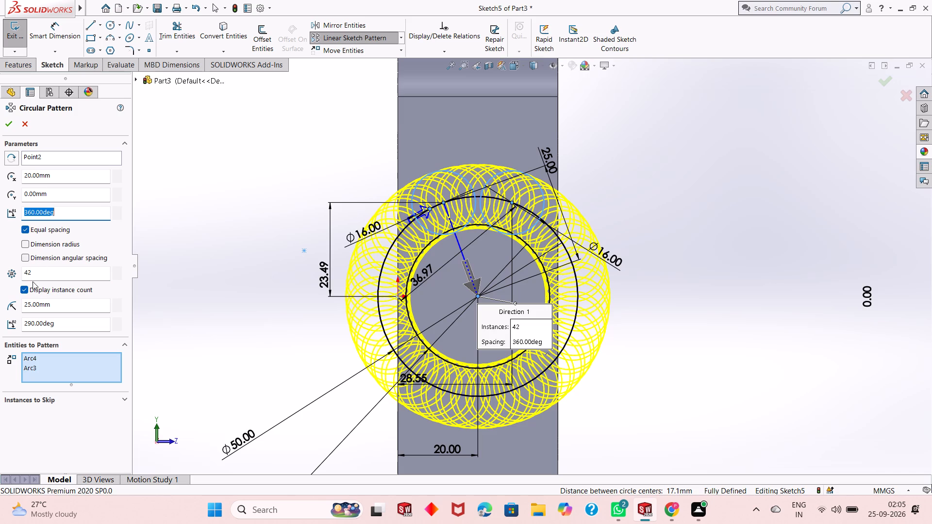
pyautogui.doubleClick(35, 273)
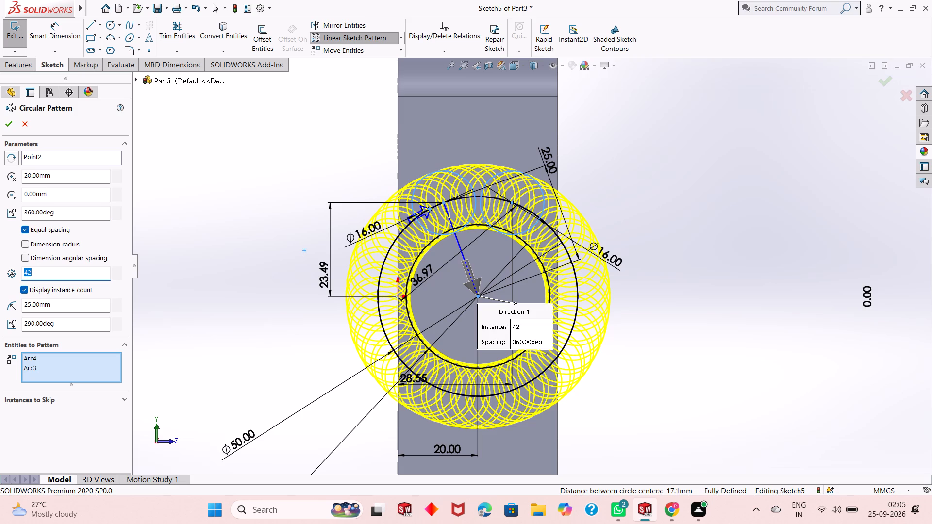
pyautogui.press('2')
pyautogui.press('Return')
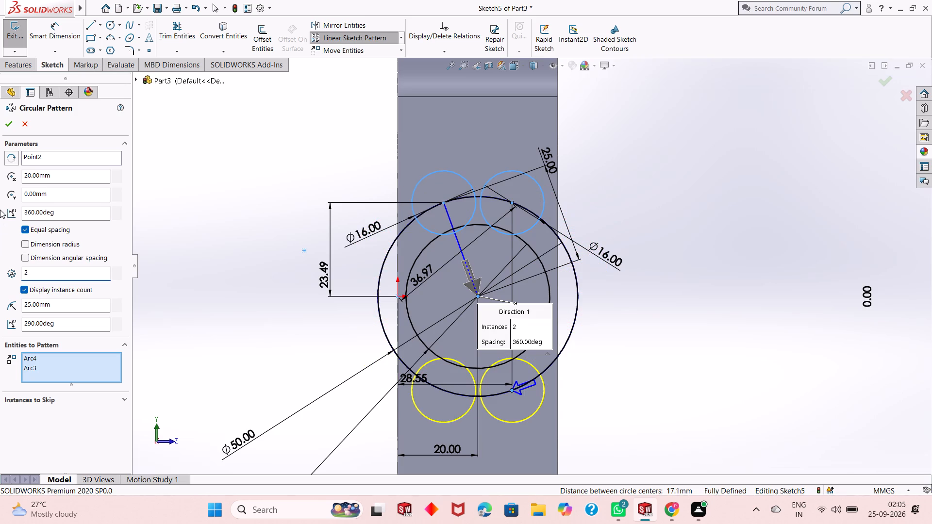
pyautogui.click(15, 131)
pyautogui.click(5, 127)
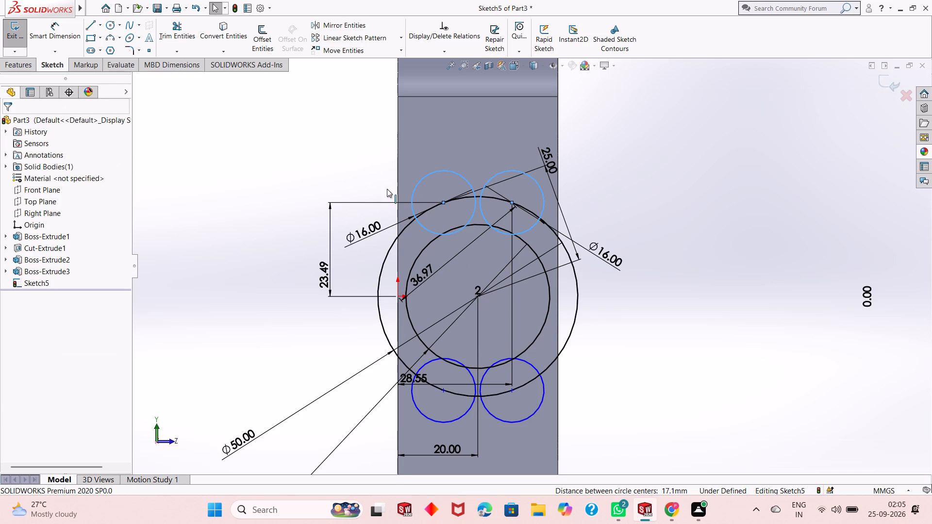
pyautogui.click(320, 187)
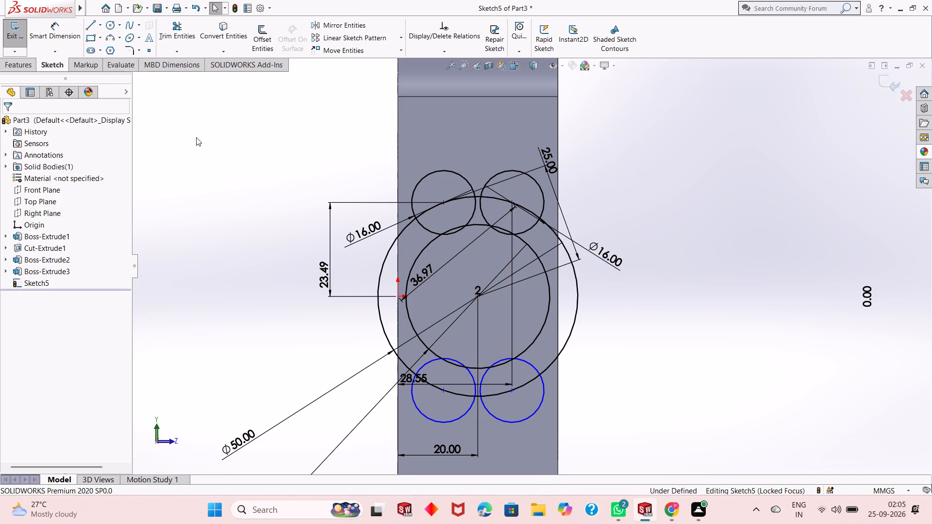
# Dimension the vertical distance from the origin to the lower-left patterned circle's centre, keeping its drawn value.
pyautogui.click(65, 39)
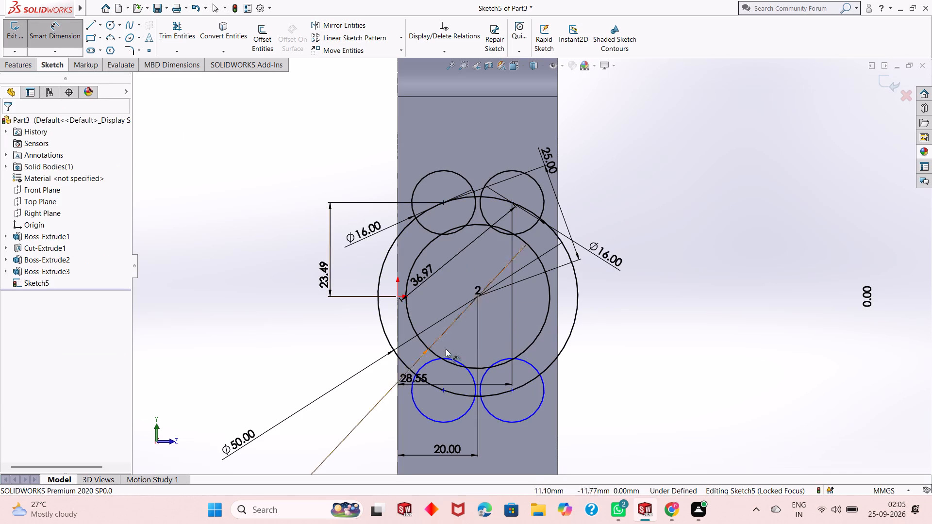
pyautogui.moveTo(443, 391); pyautogui.dragTo(399, 303)
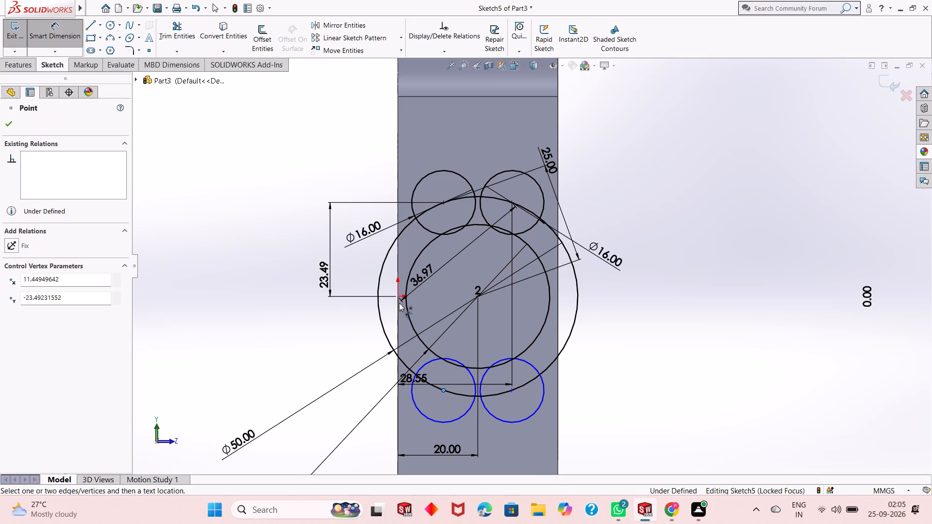
pyautogui.moveTo(399, 303); pyautogui.dragTo(397, 296)
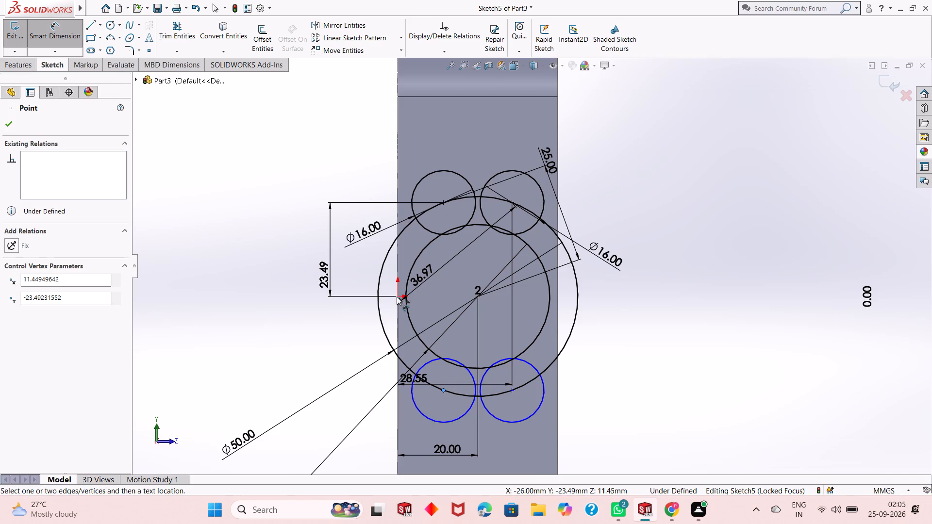
pyautogui.click(397, 296)
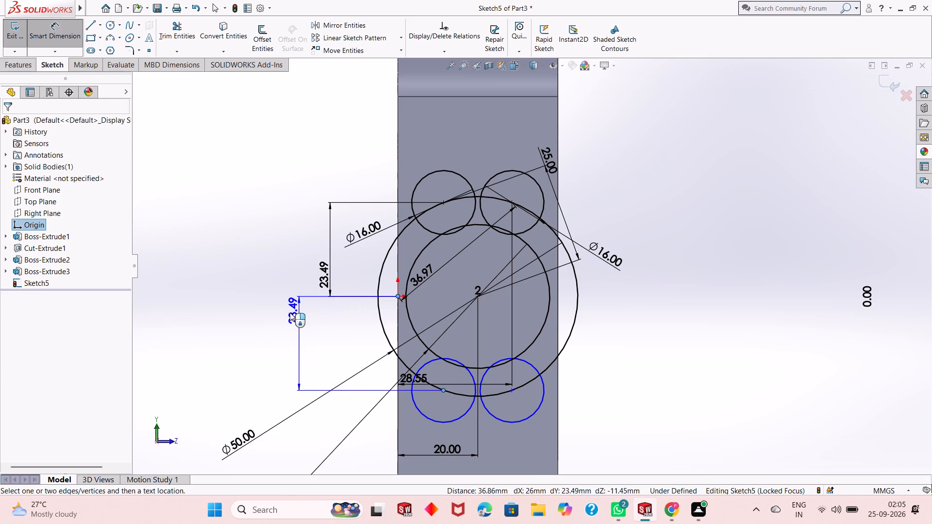
pyautogui.click(286, 313)
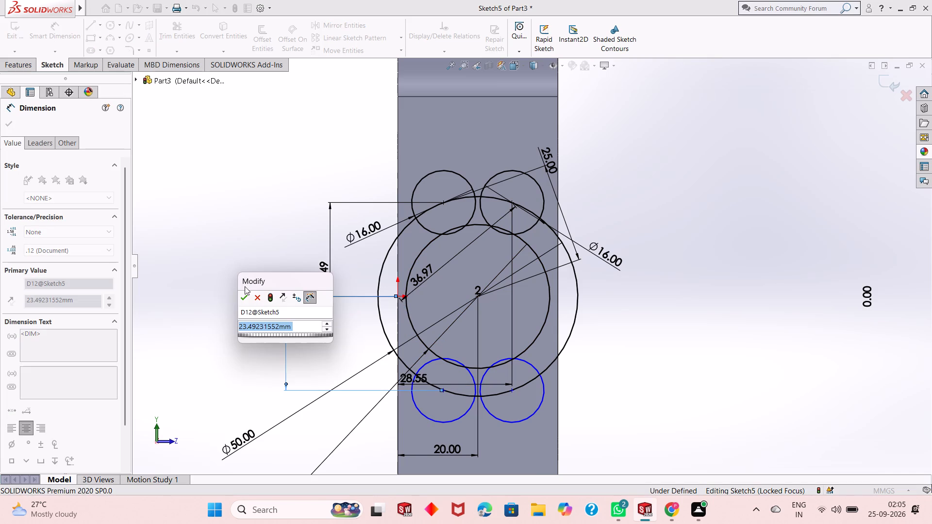
pyautogui.click(243, 291)
pyautogui.press('Return')
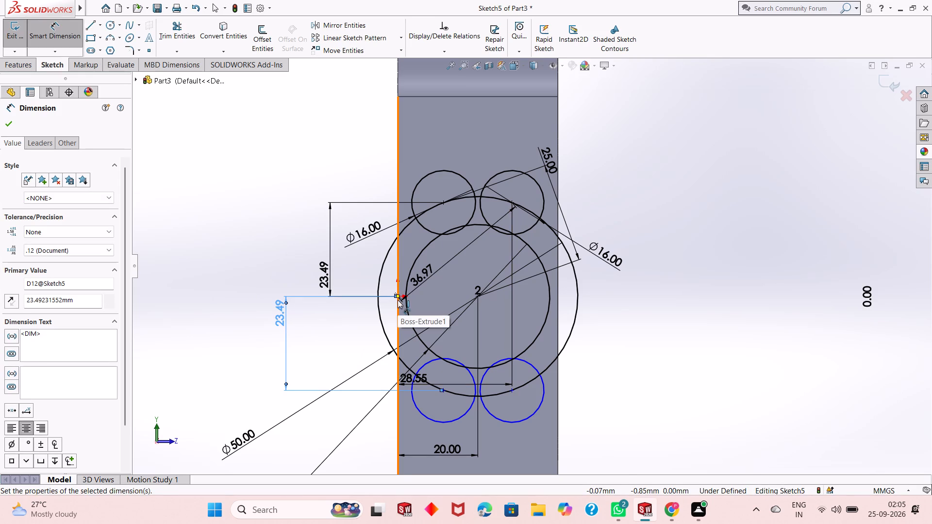
# Dimension the horizontal distance from the block's left edge to the lower-right patterned circle's centre, keeping its drawn value.
pyautogui.click(398, 300)
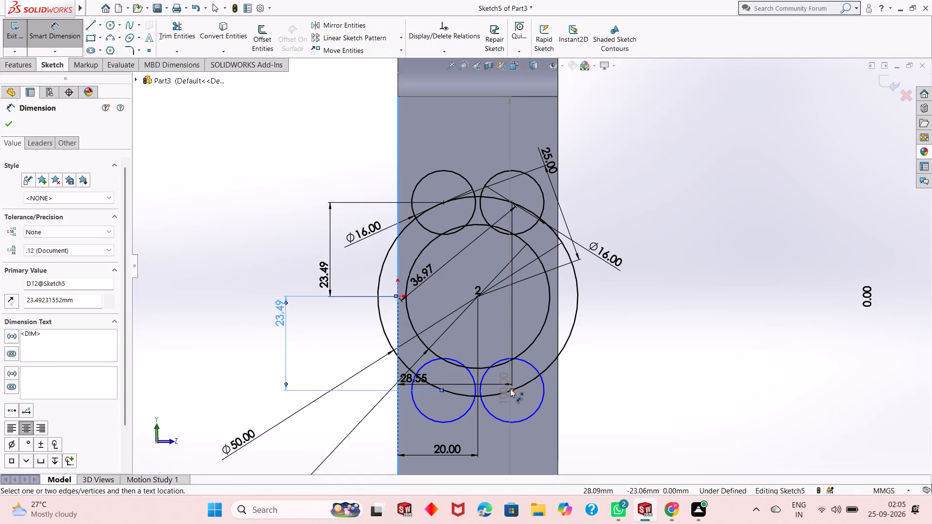
pyautogui.click(510, 389)
pyautogui.click(510, 389)
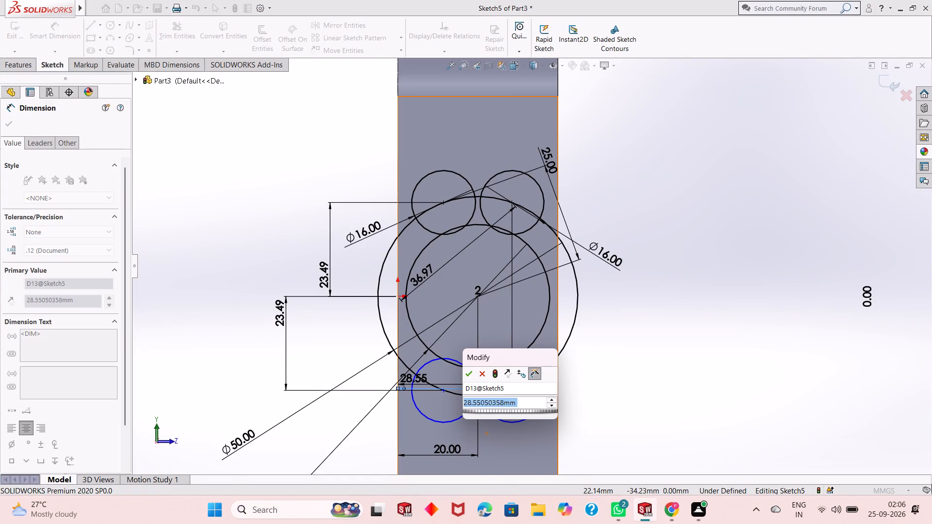
pyautogui.press('Return')
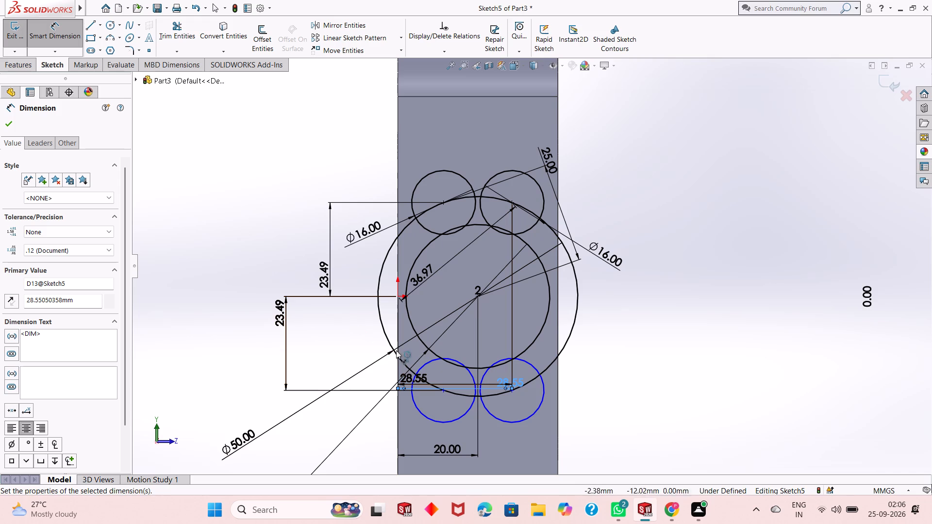
# Dimension the distance from the lower-left patterned circle's centre to the large circles' centre, keeping its drawn value.
pyautogui.click(444, 391)
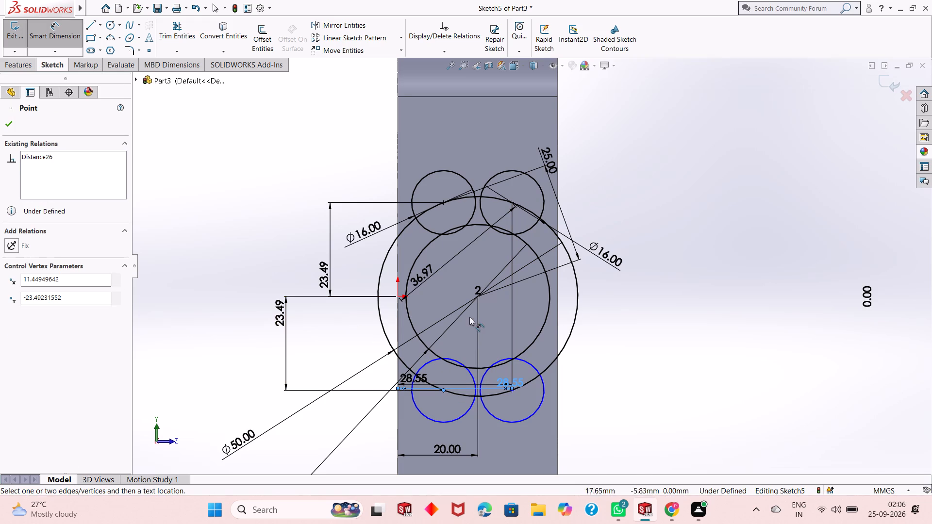
pyautogui.click(480, 294)
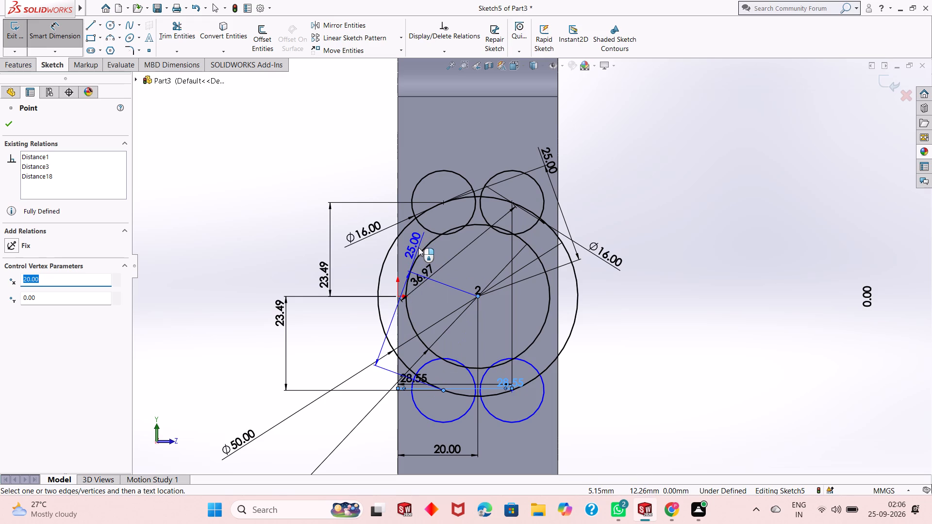
pyautogui.click(418, 247)
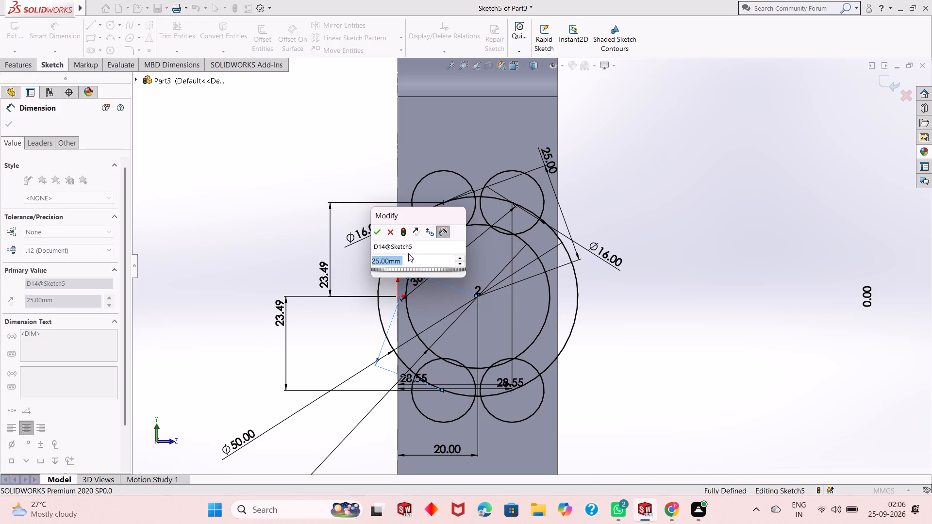
pyautogui.click(378, 228)
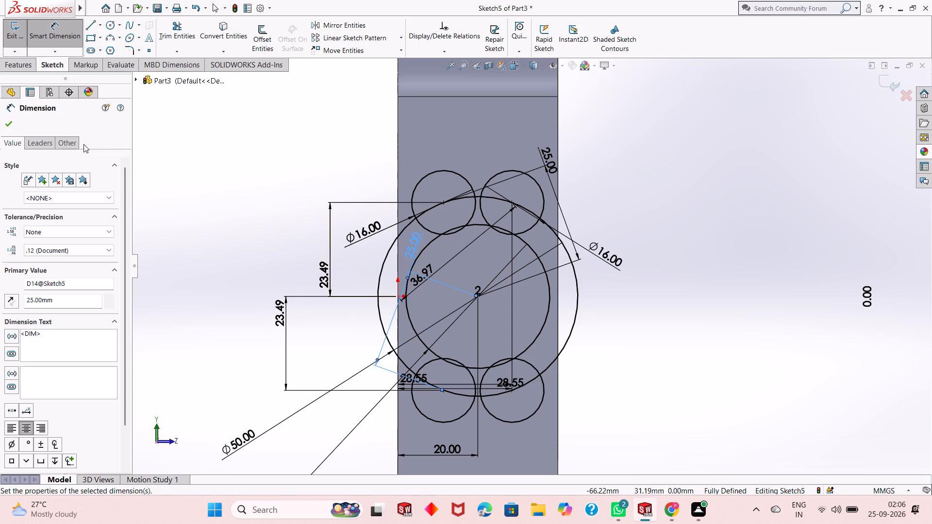
pyautogui.click(10, 127)
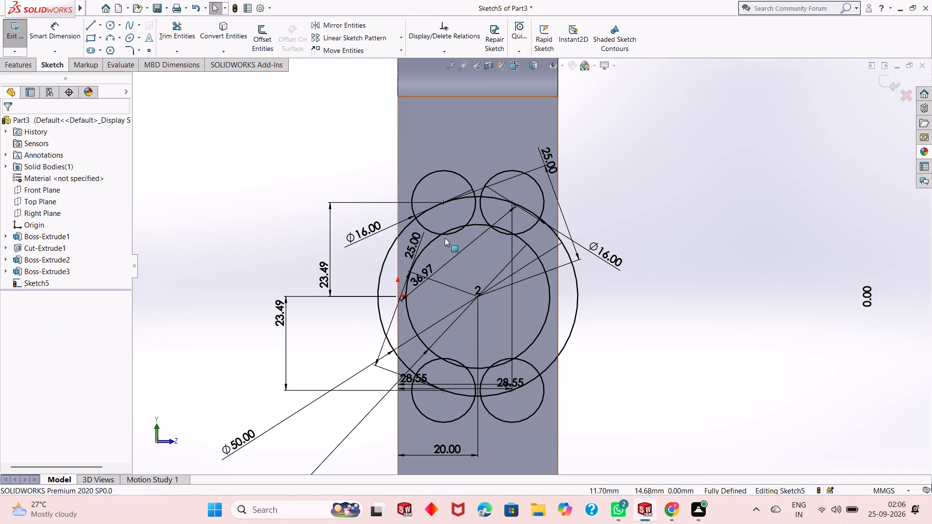
# Trim the upper-left 16 mm circle's outer arc and the 50 mm circle's arc inside it.
pyautogui.keyDown('ctrl'); pyautogui.scroll(2, 445, 238); pyautogui.keyUp('ctrl')
pyautogui.keyDown('ctrl'); pyautogui.scroll(-1, 481, 292); pyautogui.keyUp('ctrl')
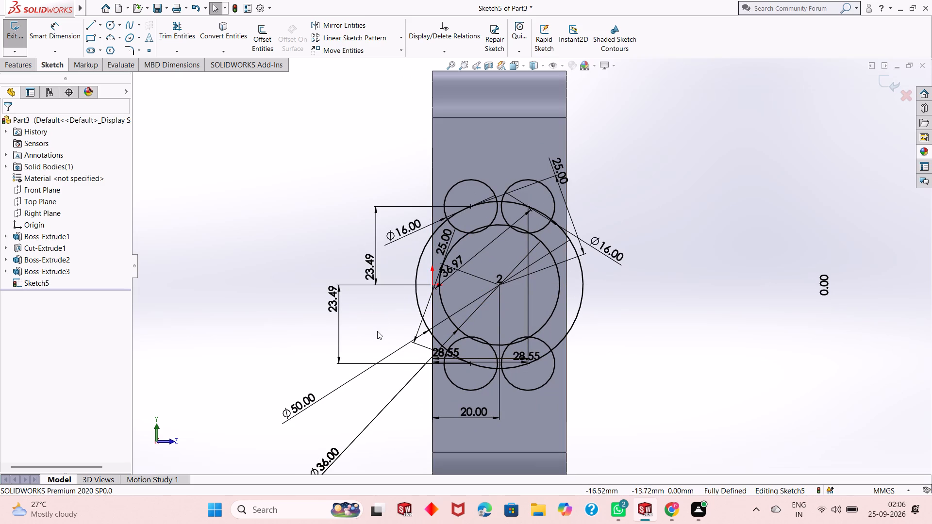
pyautogui.scroll(2, 507, 318)
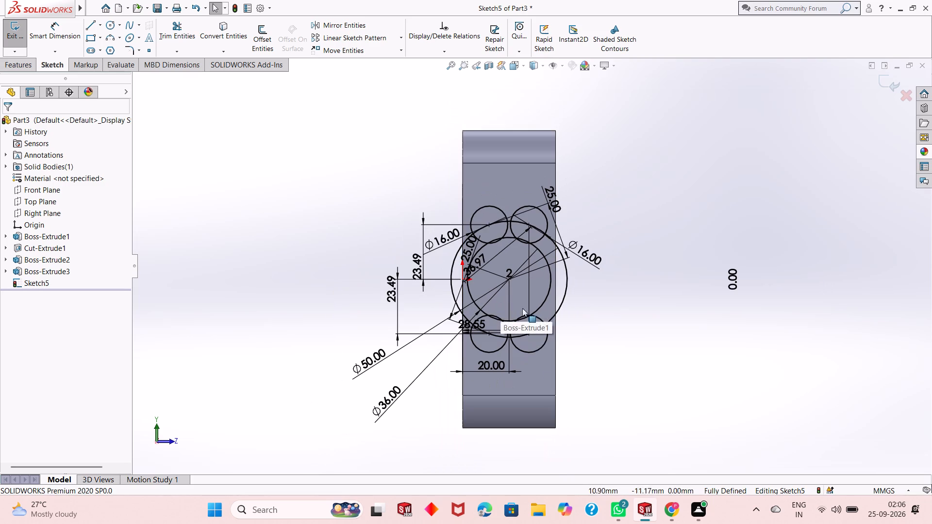
pyautogui.moveTo(577, 317); pyautogui.dragTo(565, 327, button='middle')
pyautogui.scroll(-1, 489, 261)
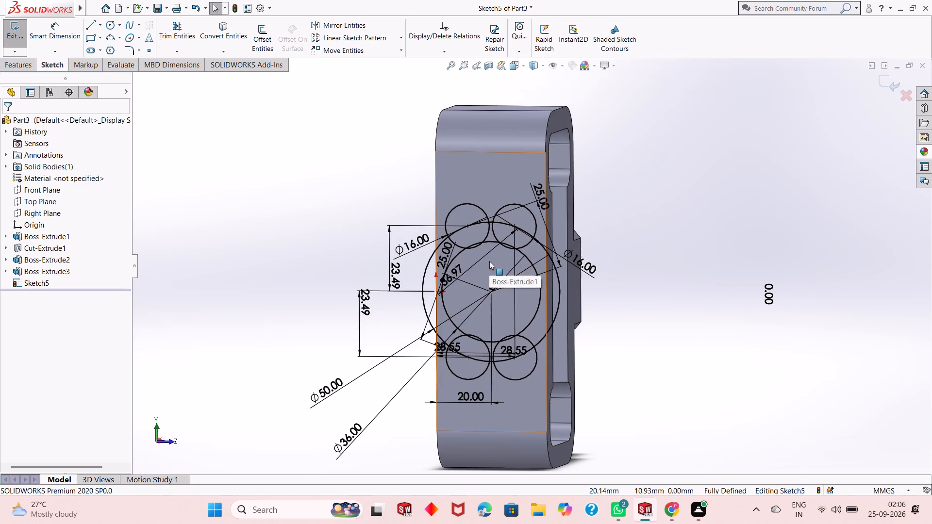
pyautogui.hotkey('ctrl', '8')
pyautogui.scroll(-1, 488, 261)
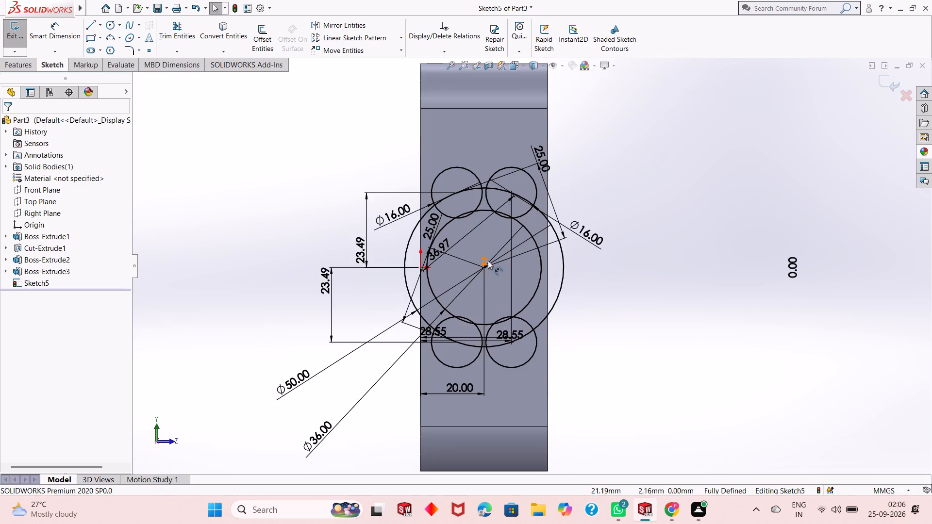
pyautogui.scroll(-1, 498, 232)
pyautogui.click(168, 36)
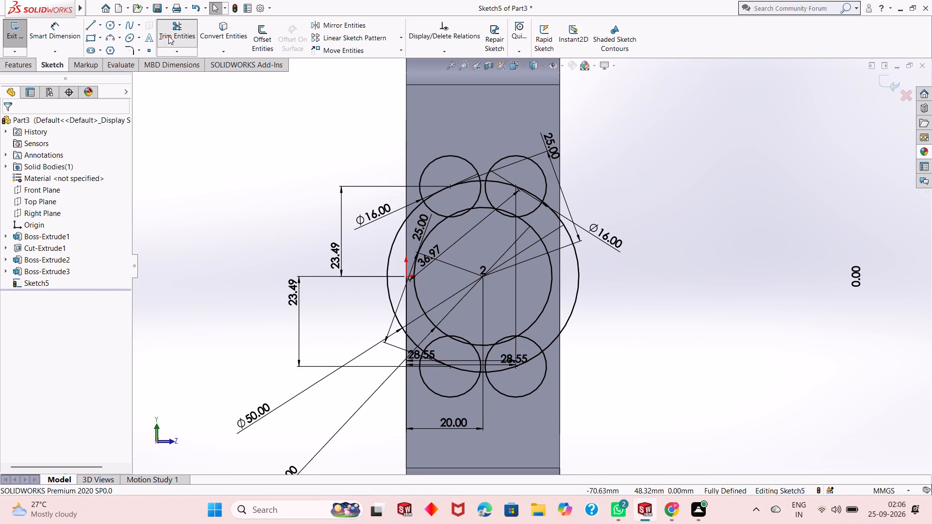
pyautogui.scroll(-2, 559, 245)
pyautogui.click(382, 120)
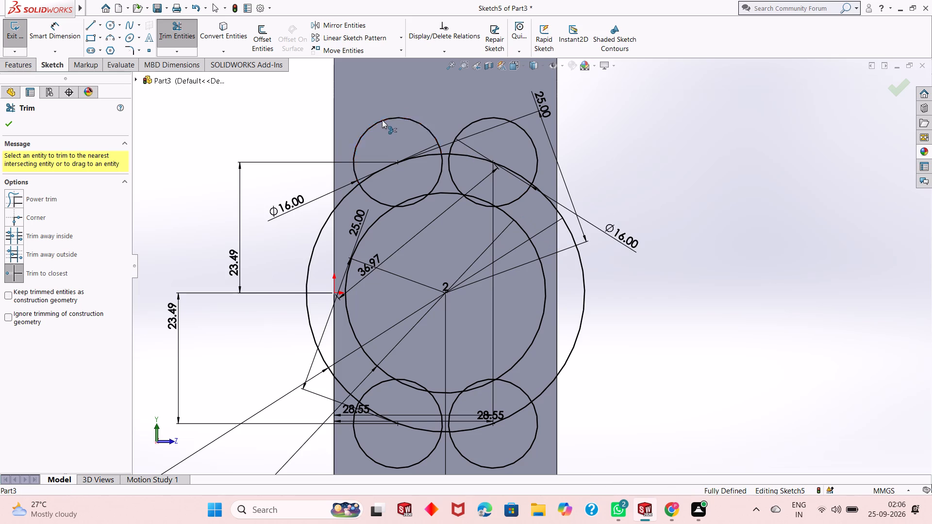
pyautogui.click(412, 158)
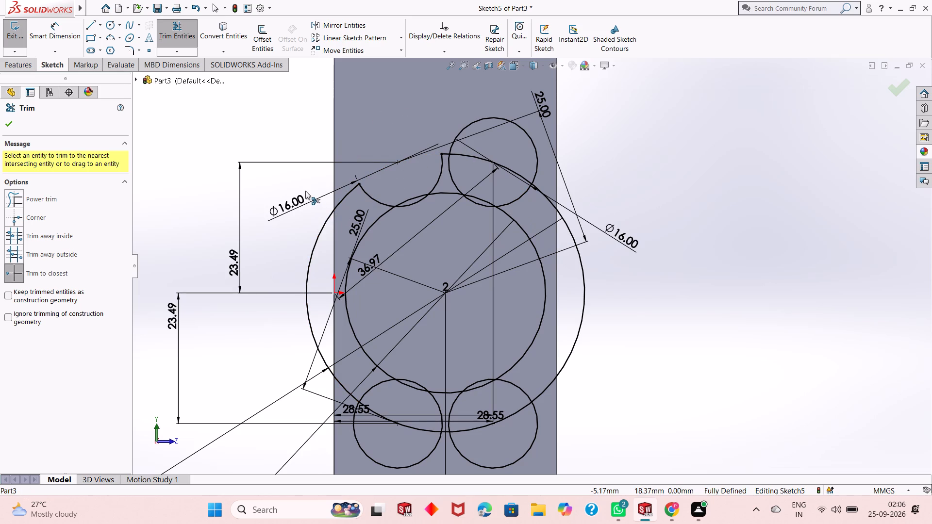
pyautogui.press('Escape')
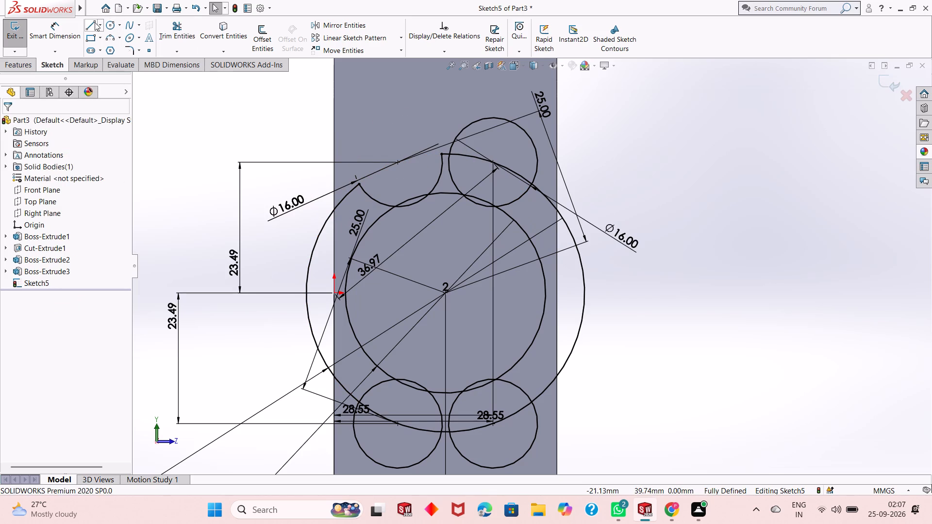
# Draw a vertical line about 36.5 mm long on the block's left edge, across the 50 mm circle.
pyautogui.click(86, 25)
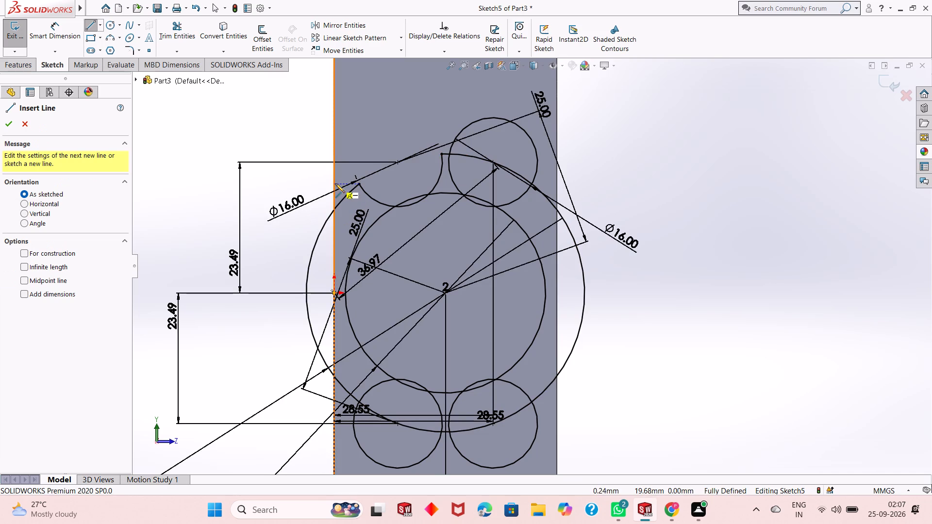
pyautogui.click(334, 182)
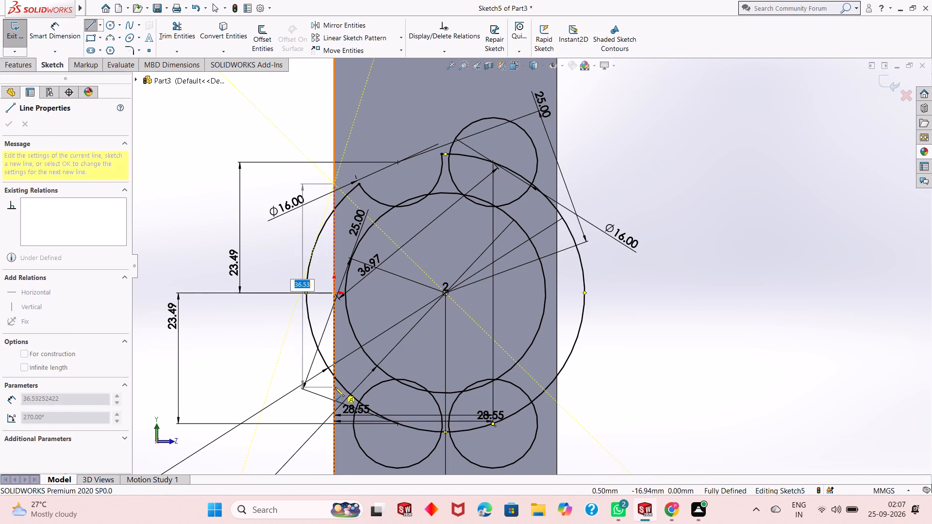
pyautogui.click(333, 389)
pyautogui.press('Escape')
pyautogui.press('Escape')
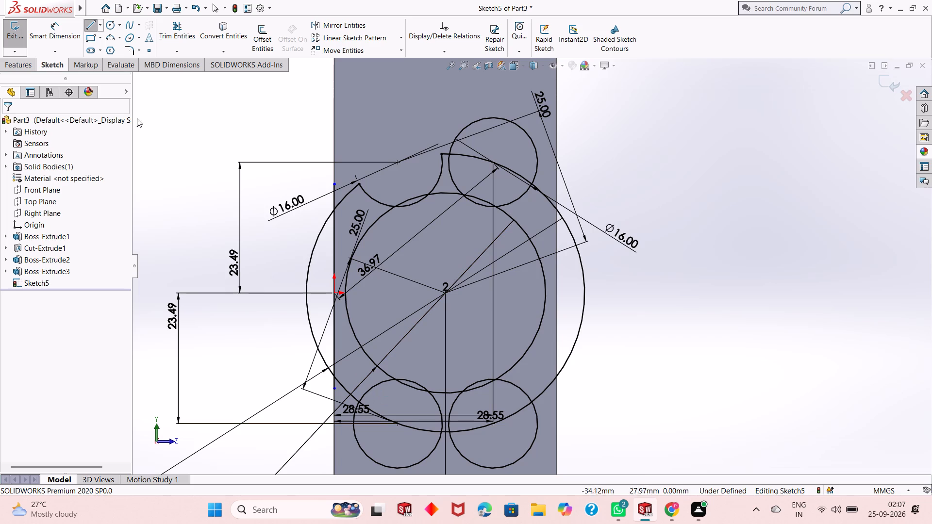
# Draw a vertical line on the block's right edge, spanning the 50 mm circle's crossings with that edge.
pyautogui.click(87, 30)
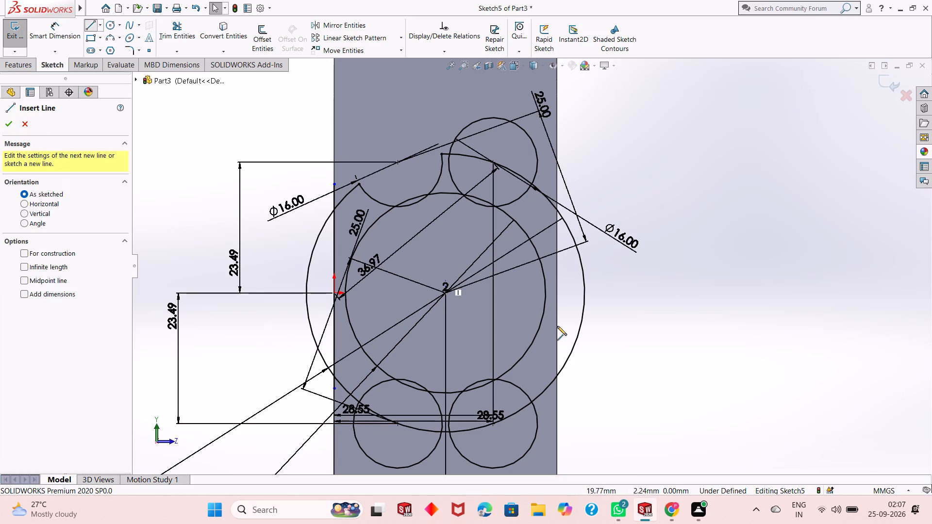
pyautogui.click(555, 175)
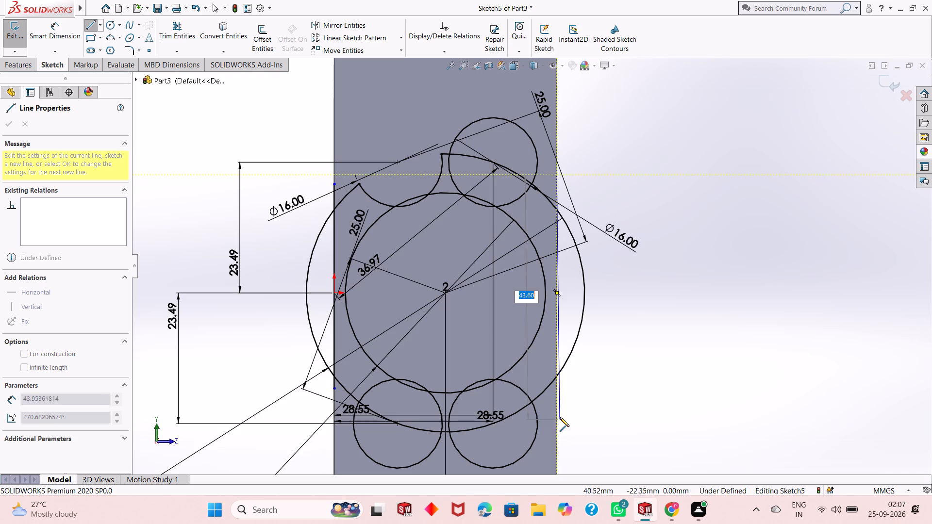
pyautogui.click(554, 394)
pyautogui.press('Escape')
pyautogui.press('Escape')
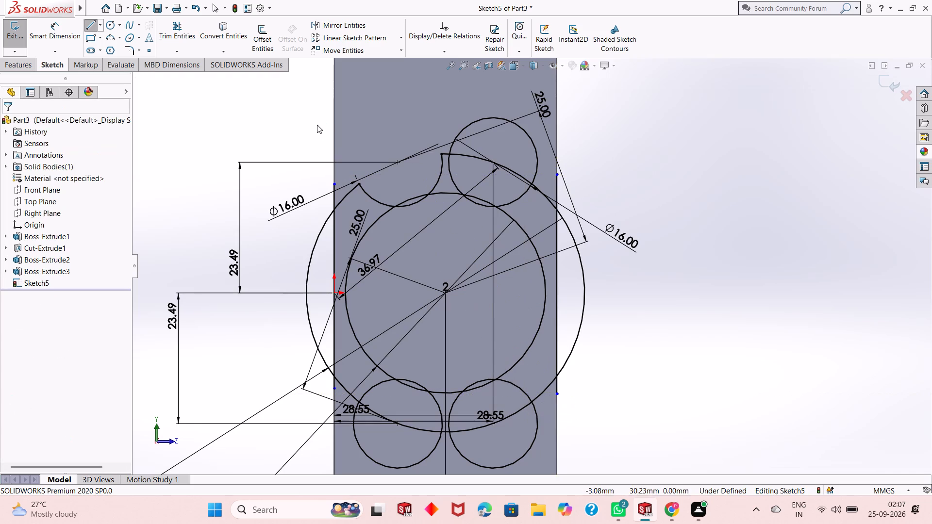
pyautogui.press('Escape')
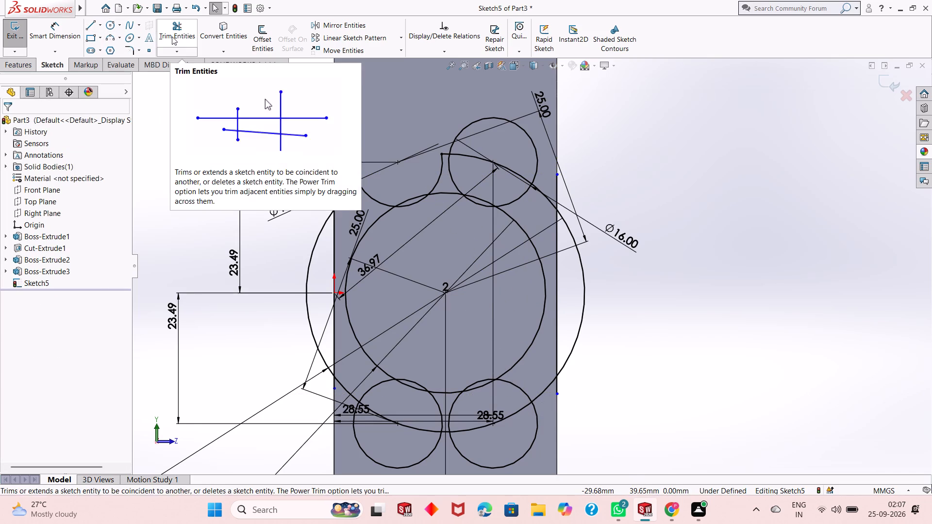
# Trim the 50 mm circle's arc beyond the block's left edge and both overhanging ends of the left vertical line.
pyautogui.click(181, 36)
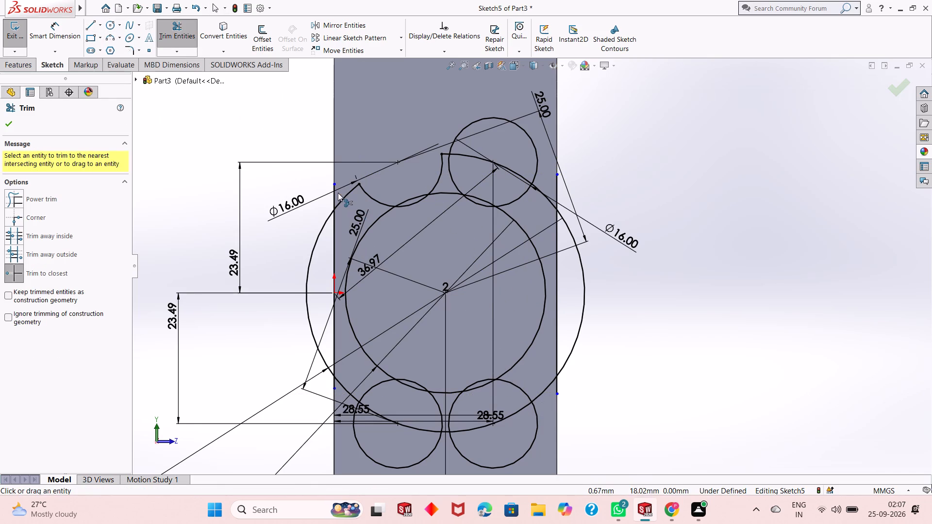
pyautogui.click(334, 193)
pyautogui.click(322, 229)
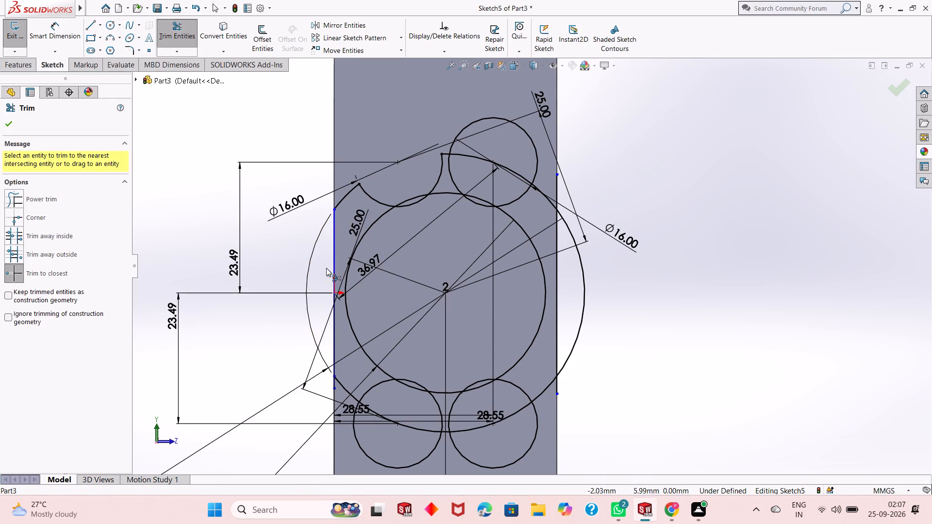
pyautogui.scroll(-3, 366, 399)
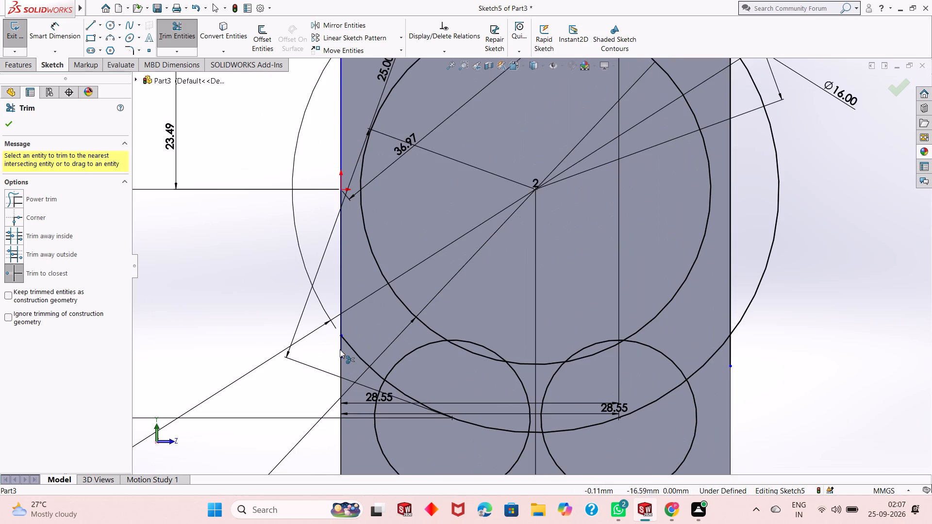
pyautogui.click(340, 343)
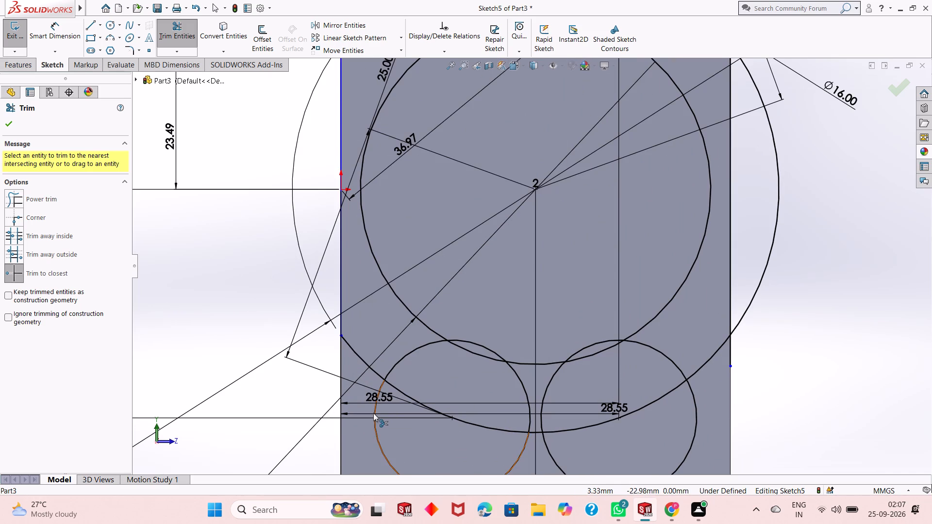
# Trim the lower-left 16 mm circle's outer arc and the 50 mm circle's arc inside it.
pyautogui.click(373, 413)
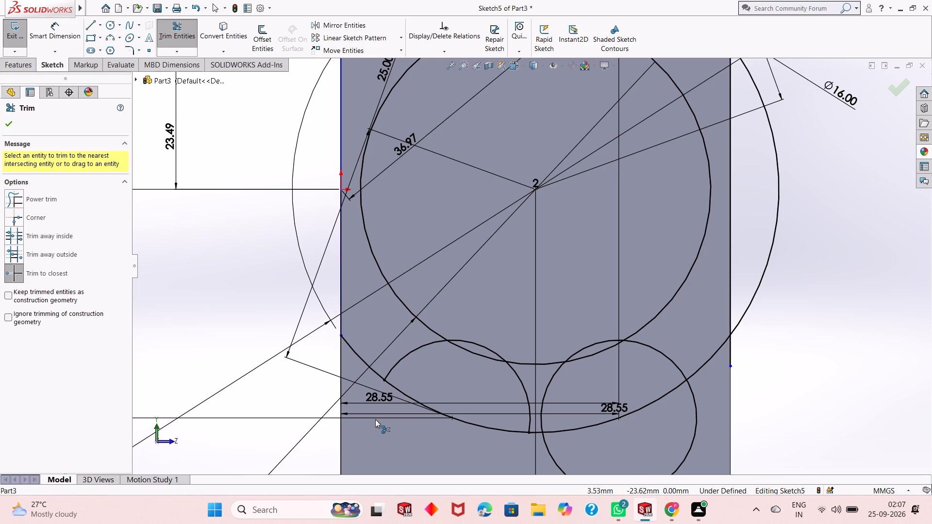
pyautogui.scroll(1, 429, 430)
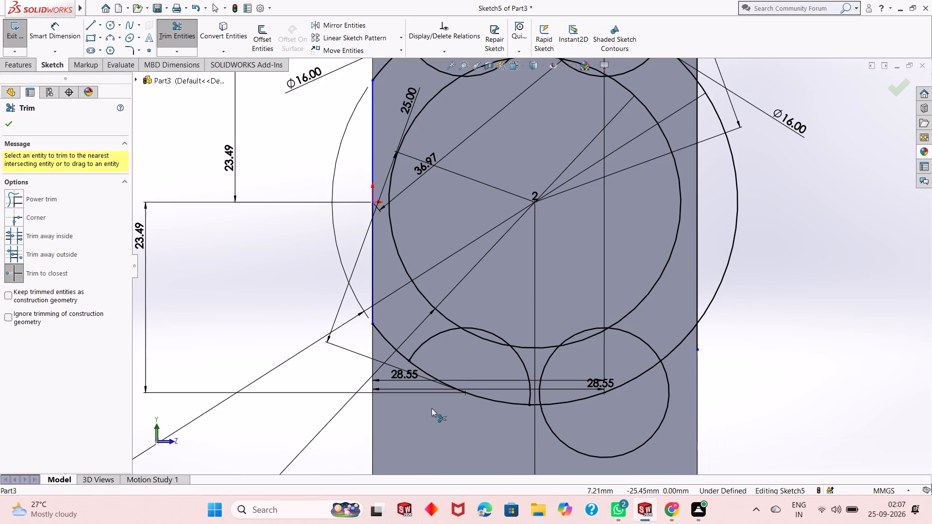
pyautogui.click(492, 401)
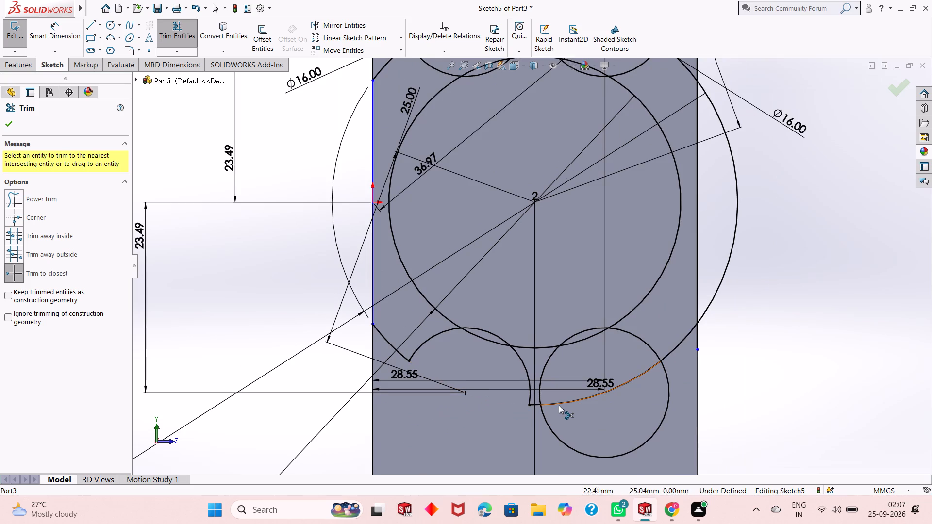
# Trim the 36 mm circle's left and right side arcs and its arcs inside the lower-left, upper-left and upper-right 16 mm circles.
pyautogui.scroll(-2, 564, 404)
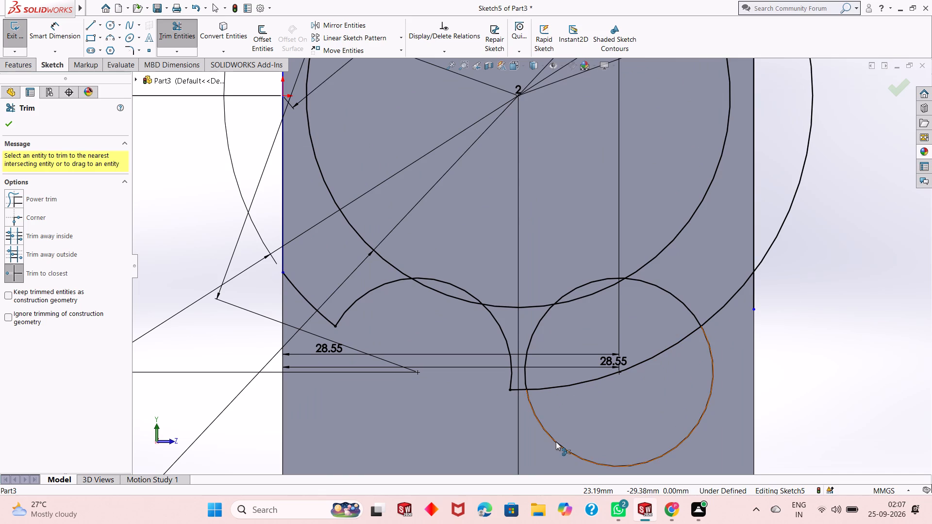
pyautogui.scroll(4, 556, 442)
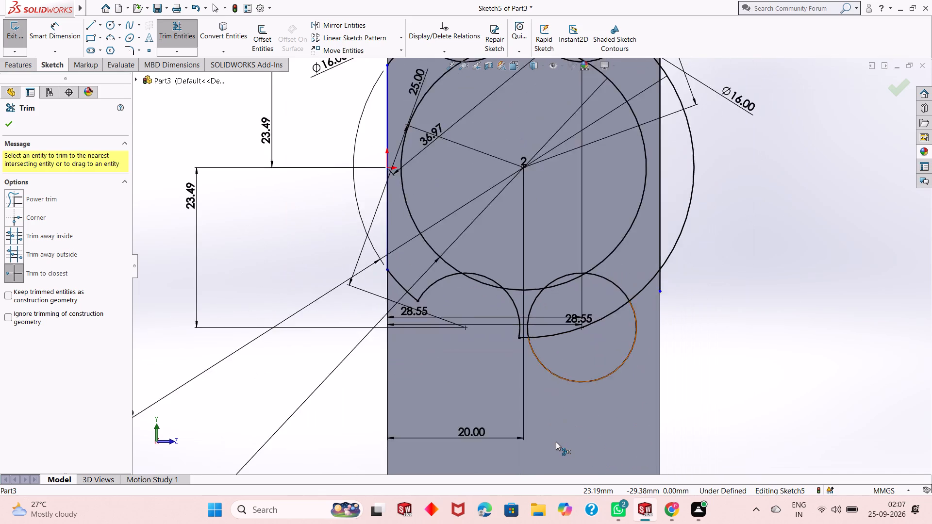
pyautogui.scroll(2, 556, 442)
pyautogui.scroll(-3, 550, 302)
pyautogui.scroll(2, 550, 302)
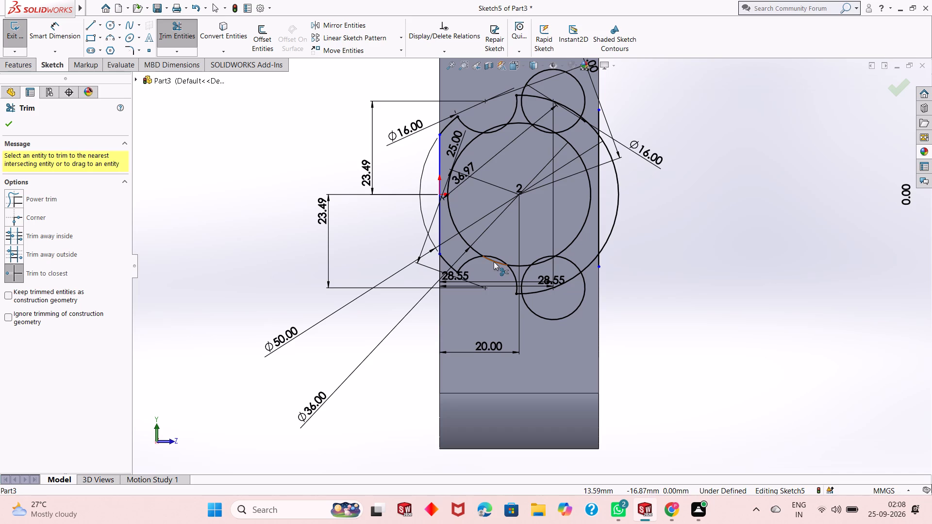
pyautogui.click(494, 262)
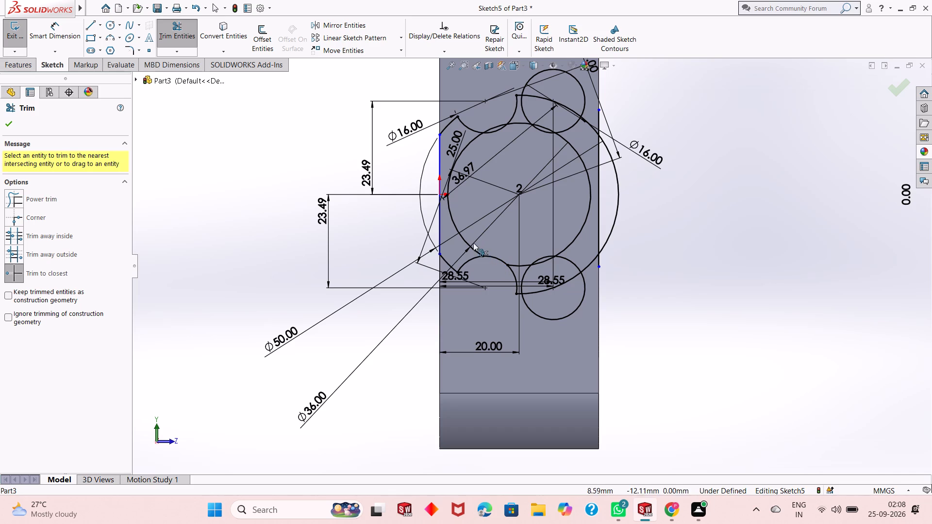
pyautogui.click(471, 247)
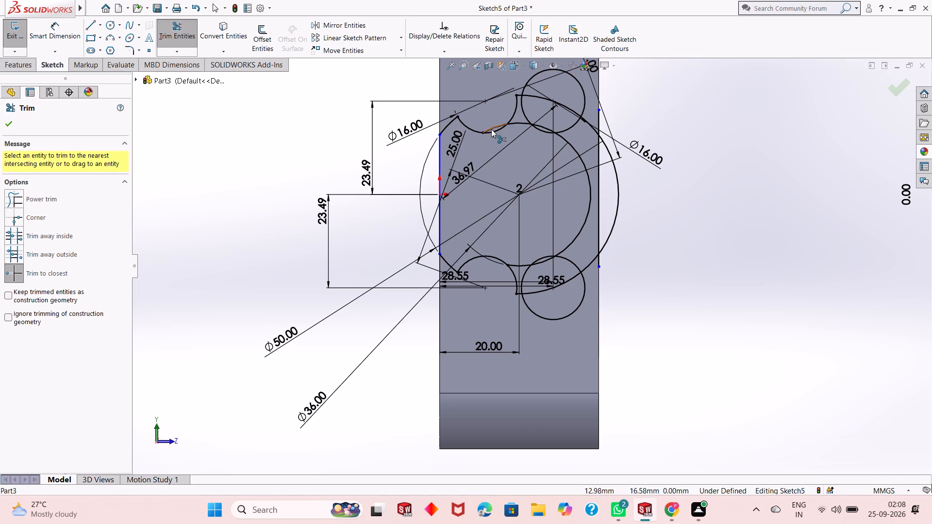
pyautogui.click(491, 129)
pyautogui.click(546, 125)
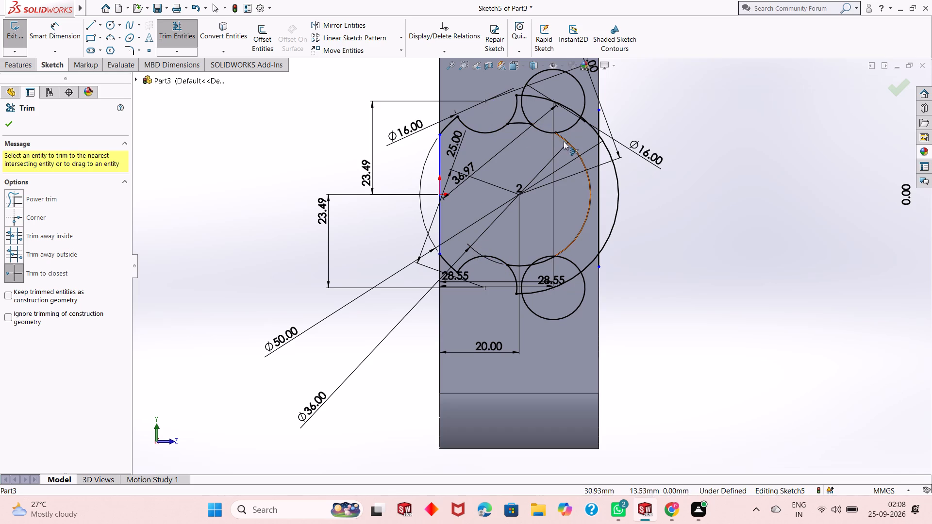
pyautogui.click(566, 143)
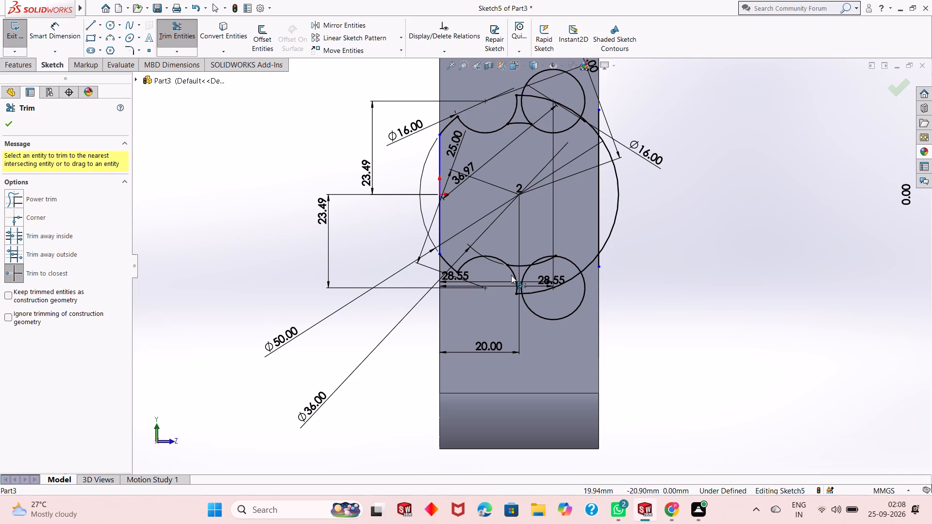
# Trim both right-hand 16 mm circles' outer arcs and the 50 mm circle's arcs inside them.
pyautogui.scroll(-2, 499, 259)
pyautogui.scroll(2, 515, 271)
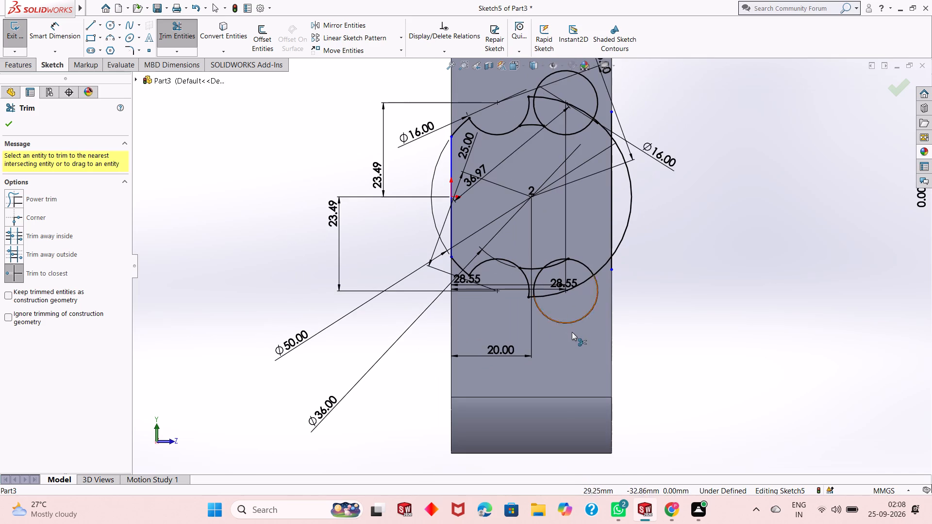
pyautogui.click(576, 320)
pyautogui.scroll(2, 576, 306)
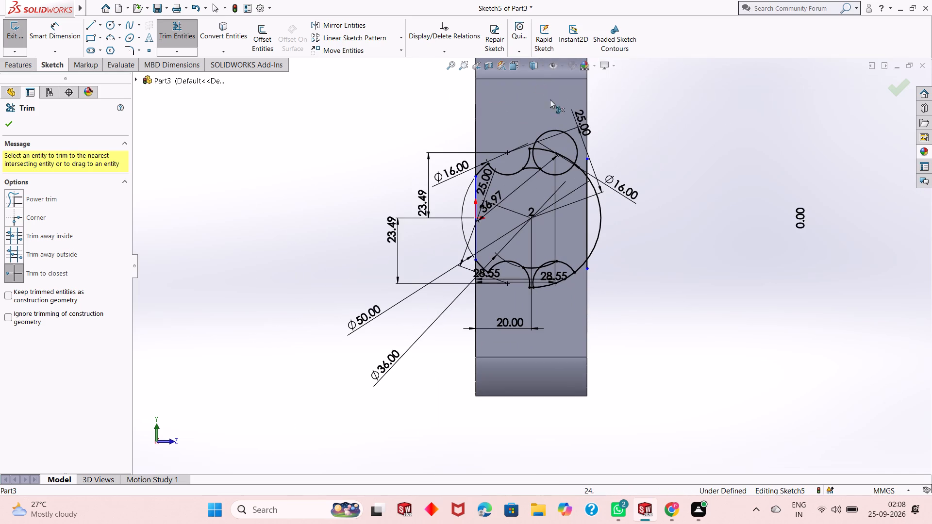
pyautogui.click(559, 130)
pyautogui.scroll(-1, 551, 217)
pyautogui.scroll(-2, 542, 159)
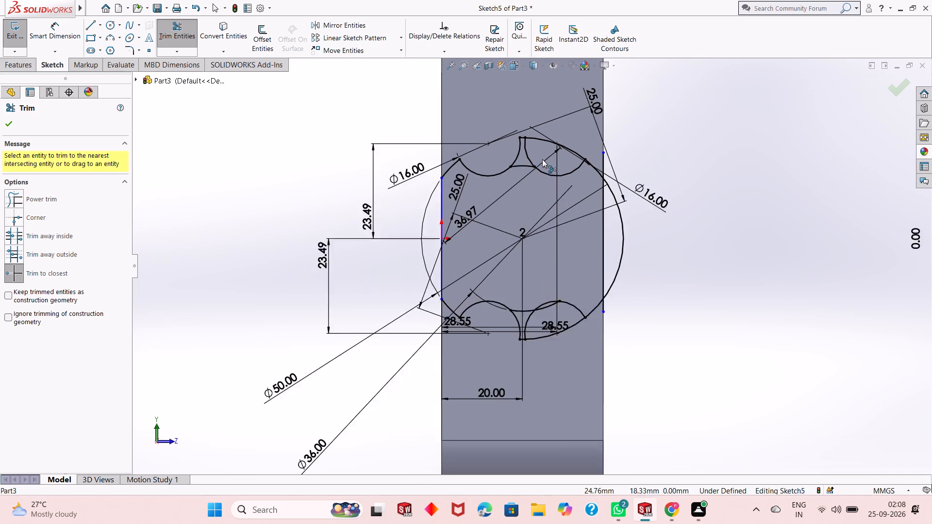
pyautogui.scroll(-1, 542, 159)
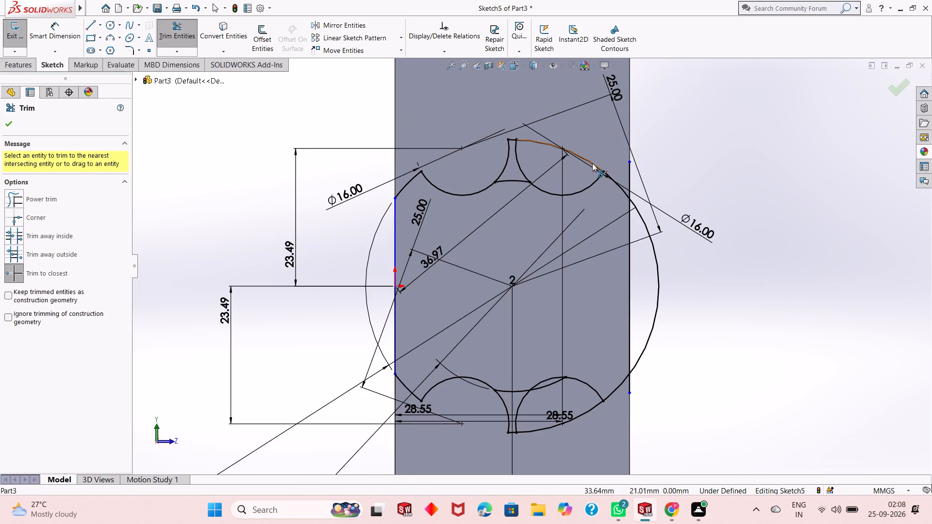
pyautogui.click(592, 163)
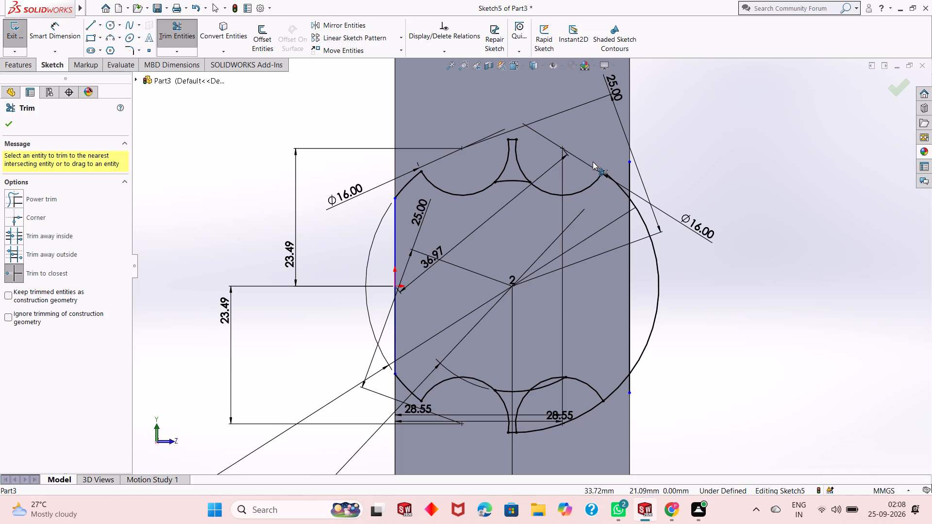
pyautogui.click(585, 413)
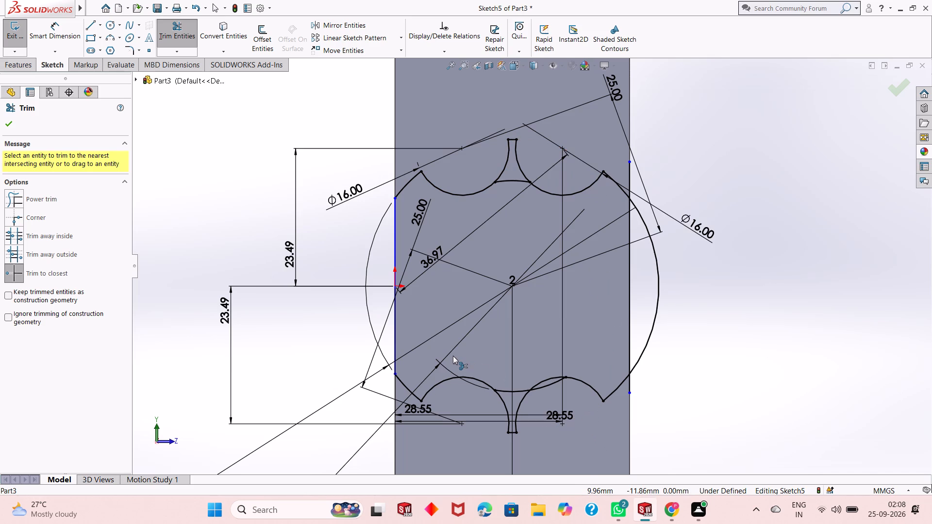
# Trim away the narrow neck between the two lower 16 mm circles, including its short 50 mm closing arc.
pyautogui.scroll(1, 535, 411)
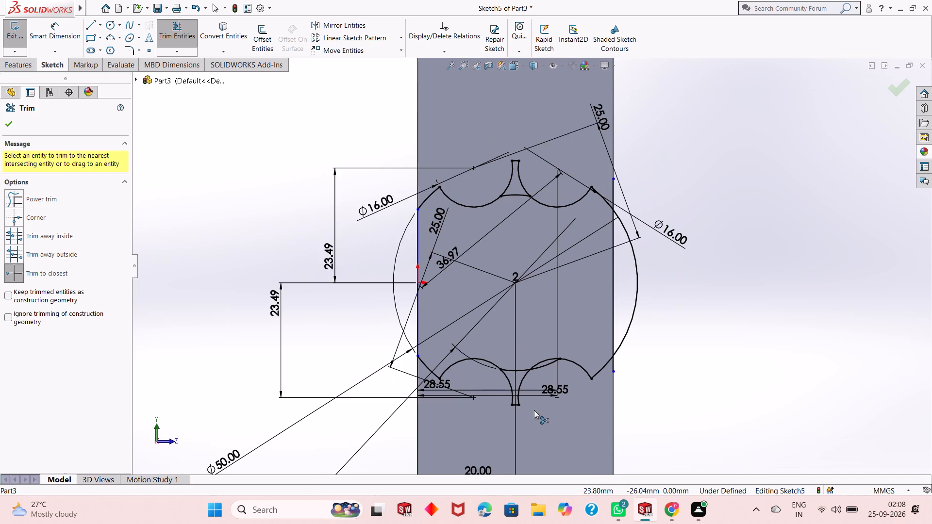
pyautogui.scroll(1, 534, 410)
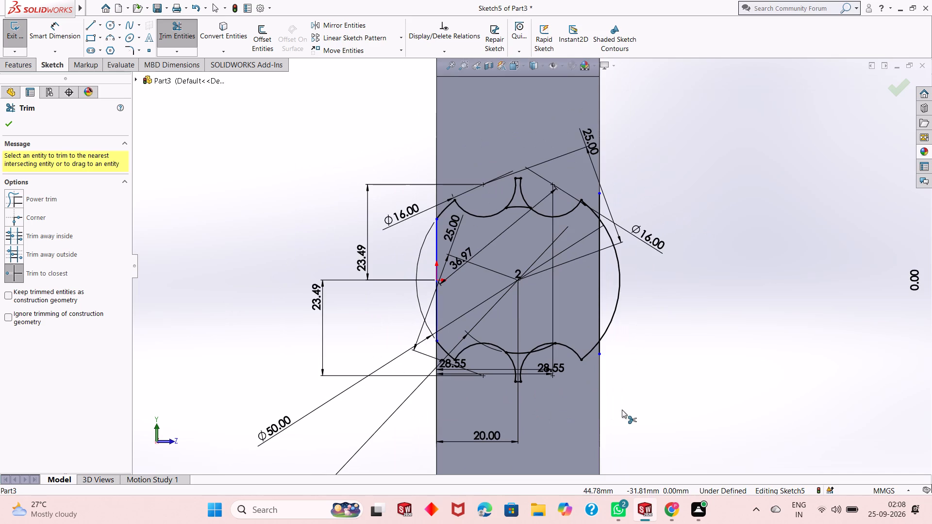
pyautogui.middleClick(624, 409)
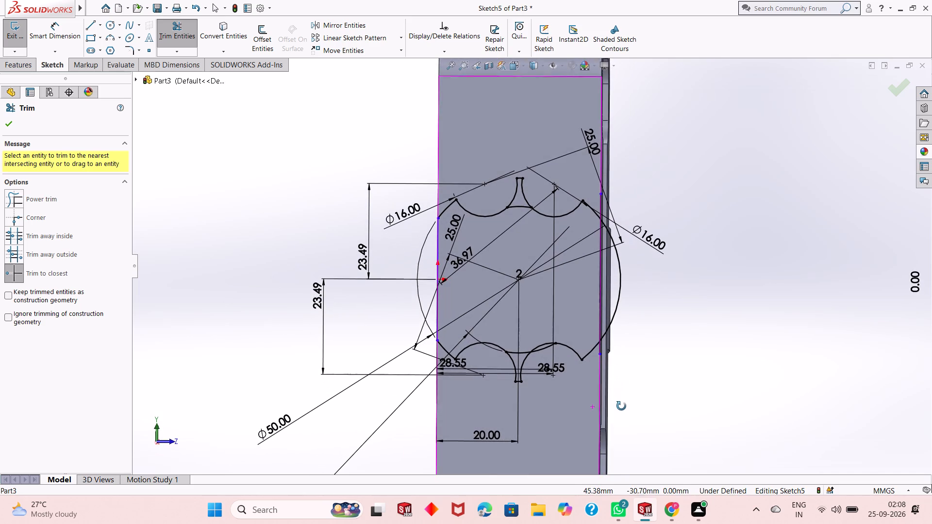
pyautogui.scroll(-3, 510, 355)
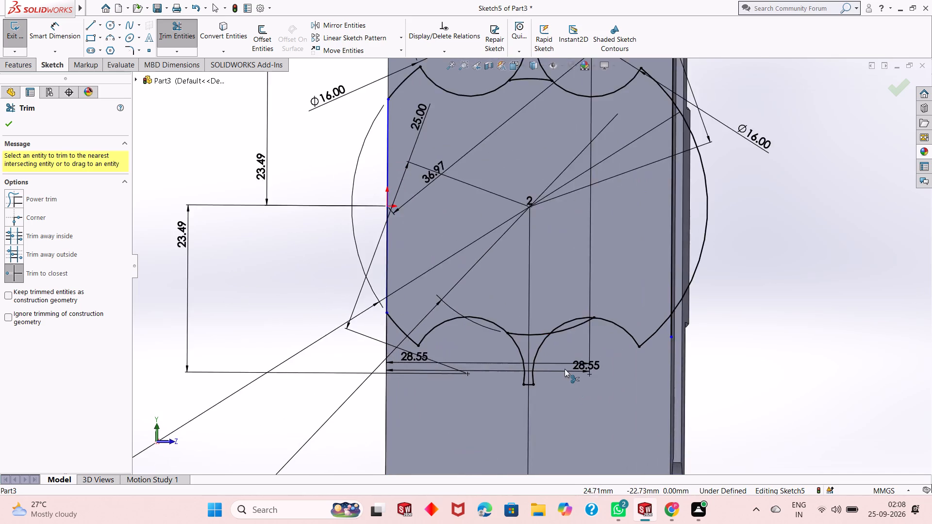
pyautogui.scroll(-2, 565, 369)
pyautogui.click(492, 326)
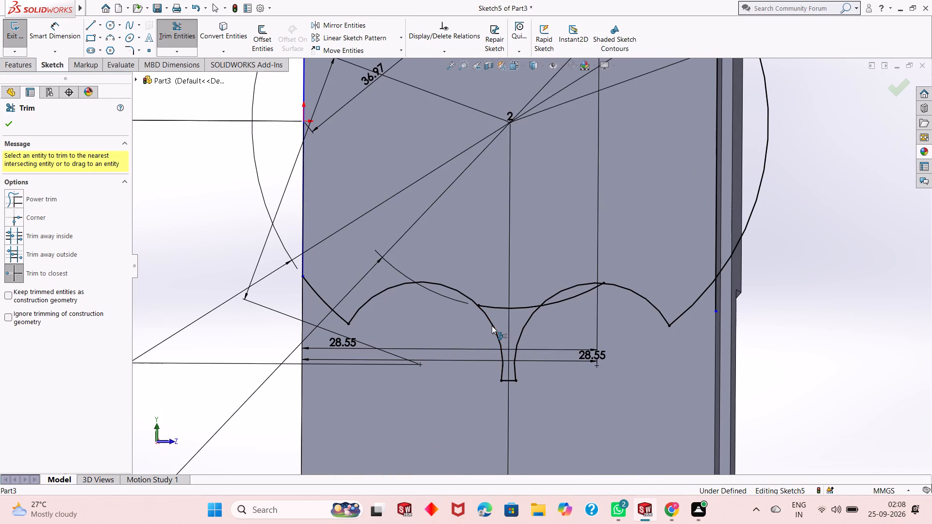
pyautogui.click(512, 381)
pyautogui.click(516, 348)
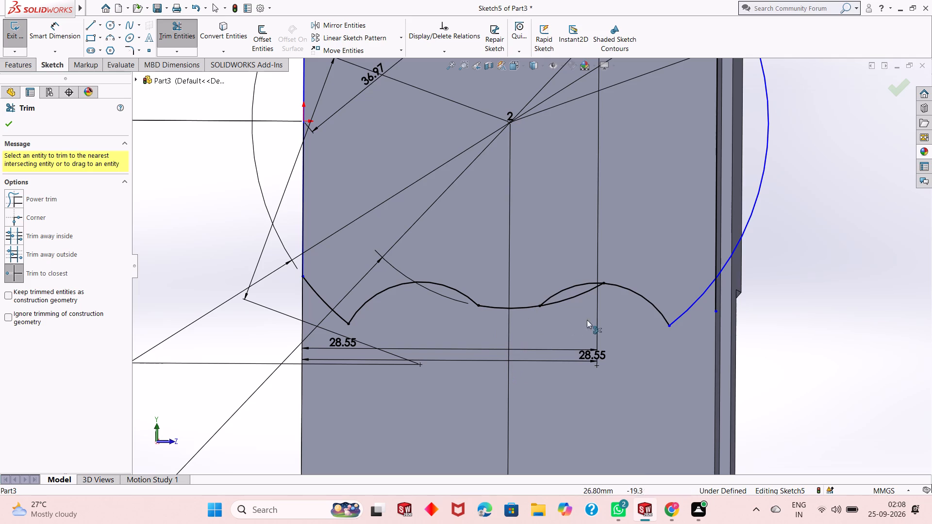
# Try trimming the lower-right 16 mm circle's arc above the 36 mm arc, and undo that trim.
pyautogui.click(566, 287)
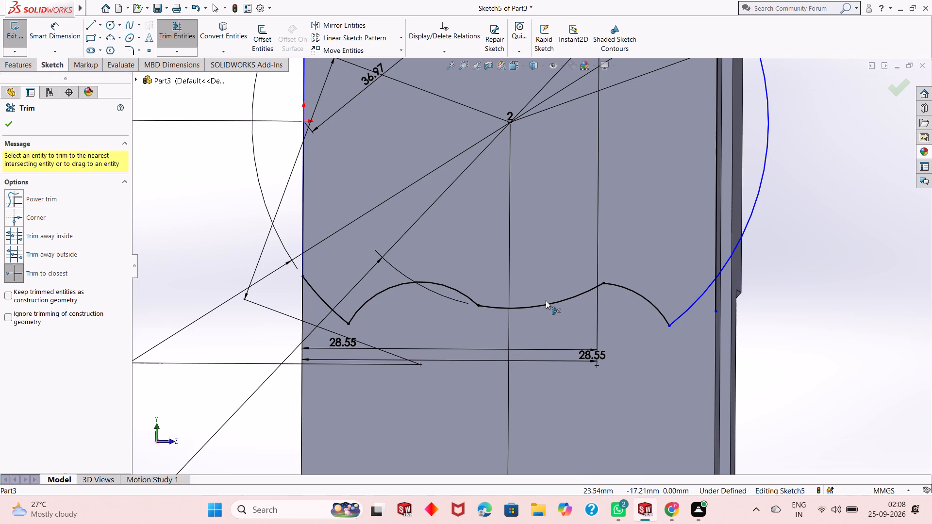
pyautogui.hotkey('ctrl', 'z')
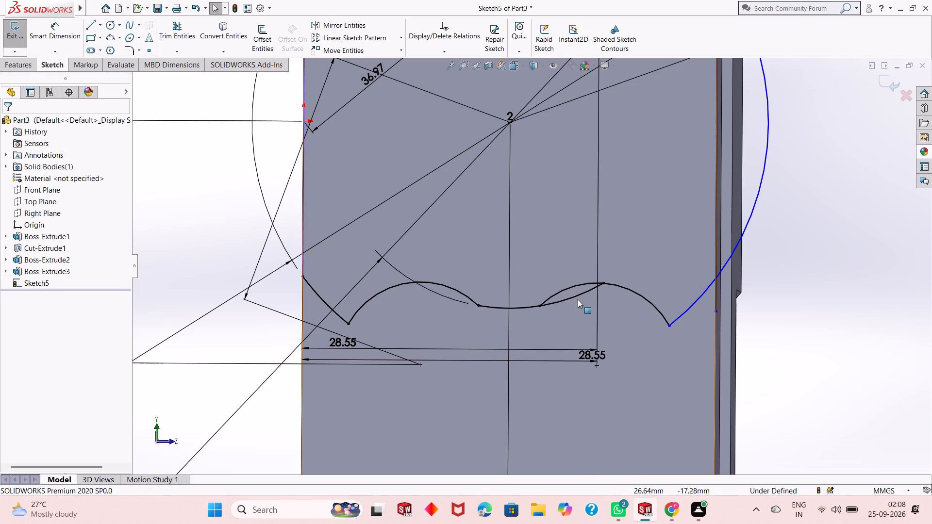
# Trim the 36 mm circle's arc inside the lower-right 16 mm circle.
pyautogui.click(578, 295)
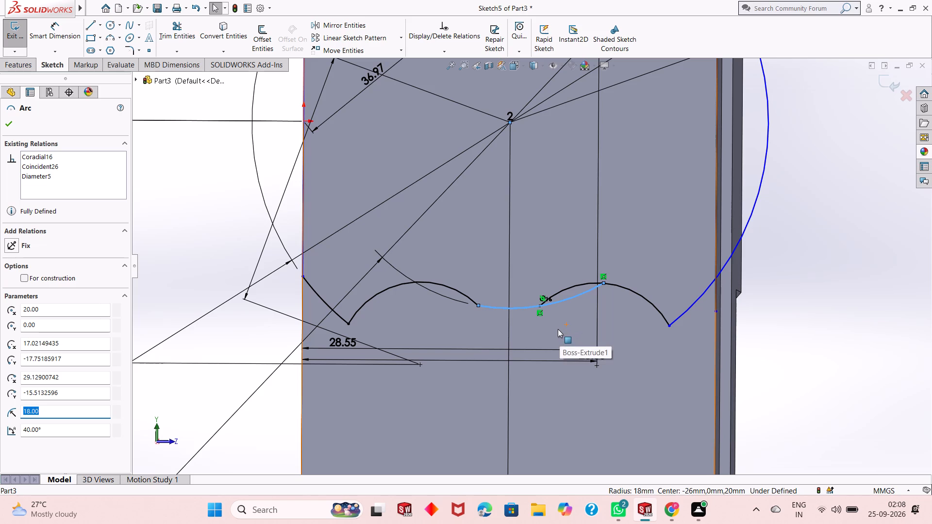
pyautogui.press('Escape')
pyautogui.press('Escape')
pyautogui.click(187, 29)
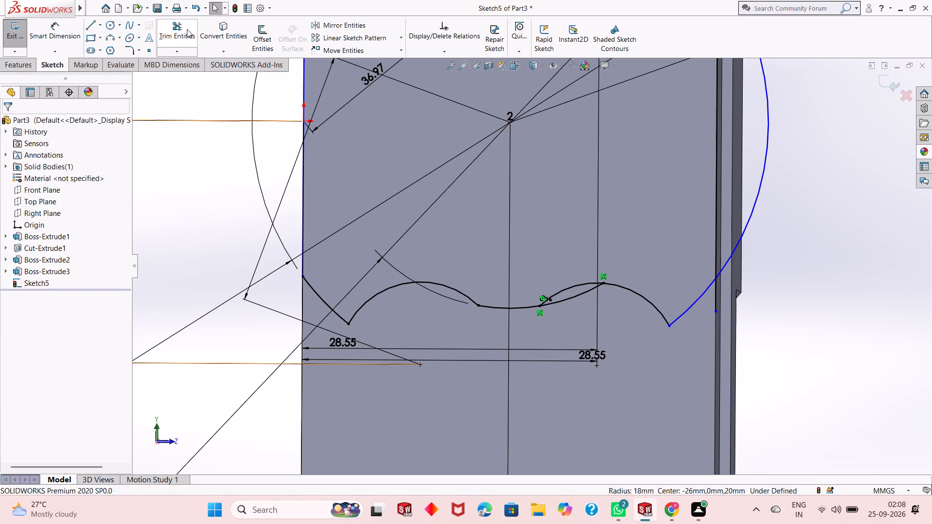
pyautogui.click(573, 298)
# Trim the 50 mm circle's arc beyond the block's right edge.
pyautogui.scroll(1, 517, 325)
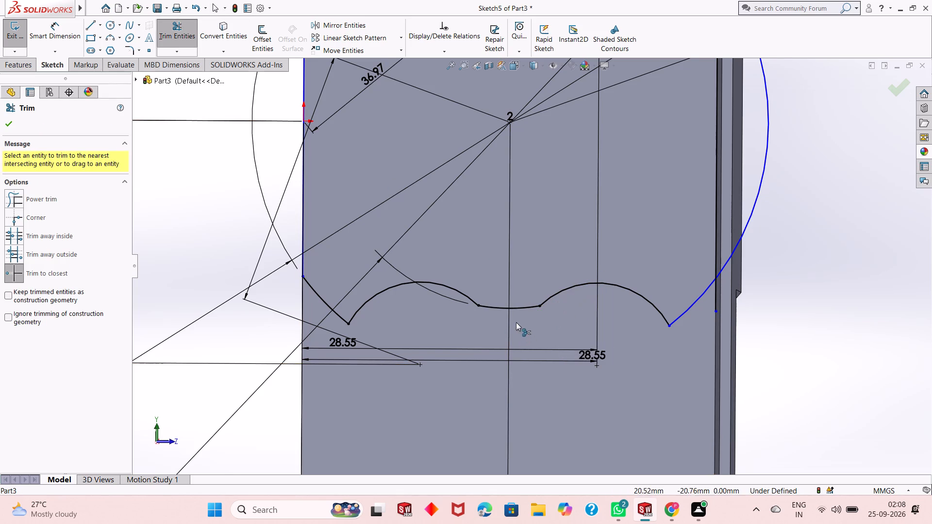
pyautogui.scroll(5, 516, 322)
pyautogui.scroll(-2, 576, 170)
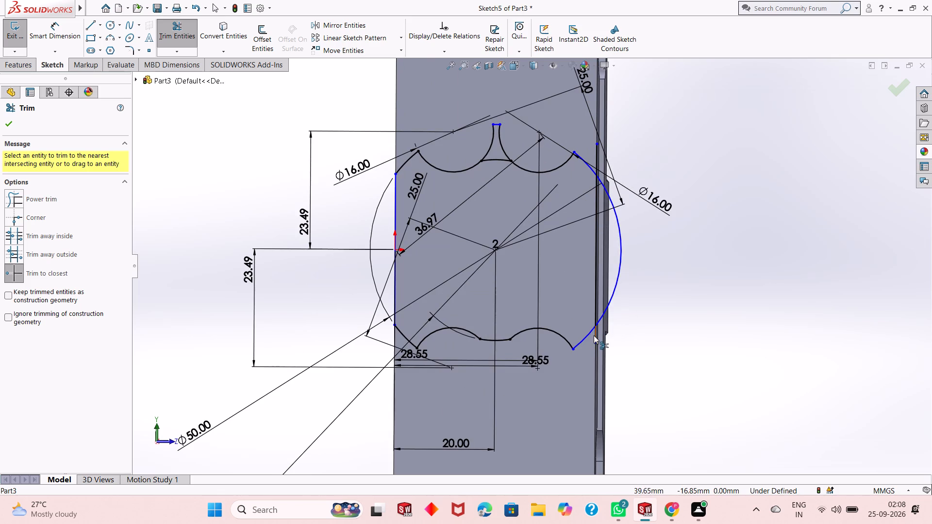
pyautogui.click(609, 301)
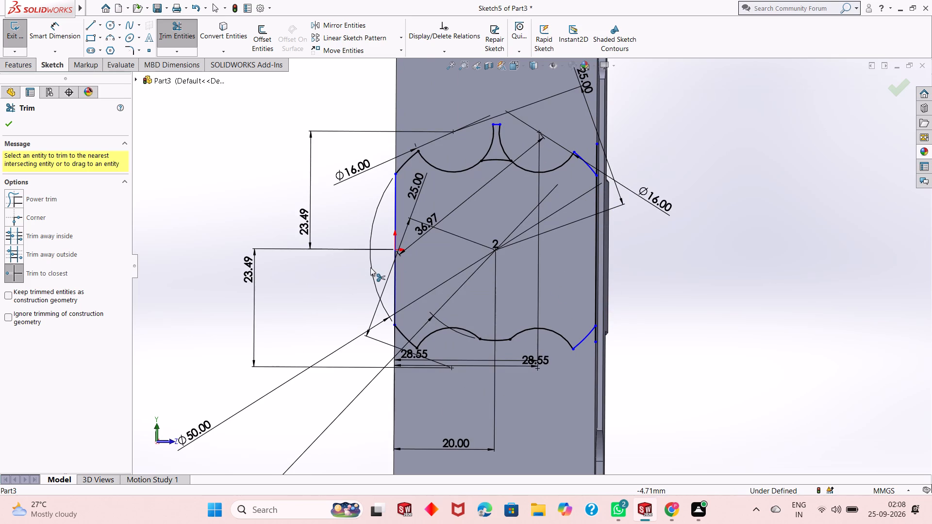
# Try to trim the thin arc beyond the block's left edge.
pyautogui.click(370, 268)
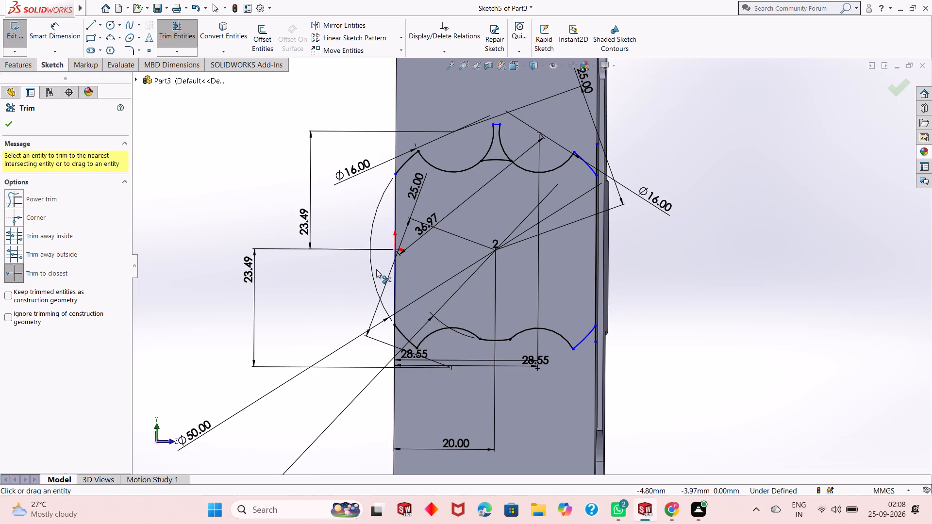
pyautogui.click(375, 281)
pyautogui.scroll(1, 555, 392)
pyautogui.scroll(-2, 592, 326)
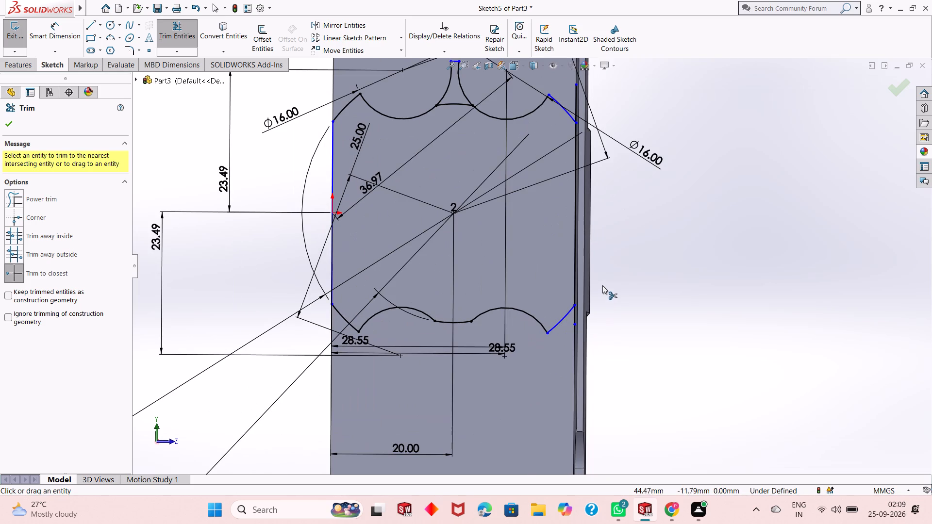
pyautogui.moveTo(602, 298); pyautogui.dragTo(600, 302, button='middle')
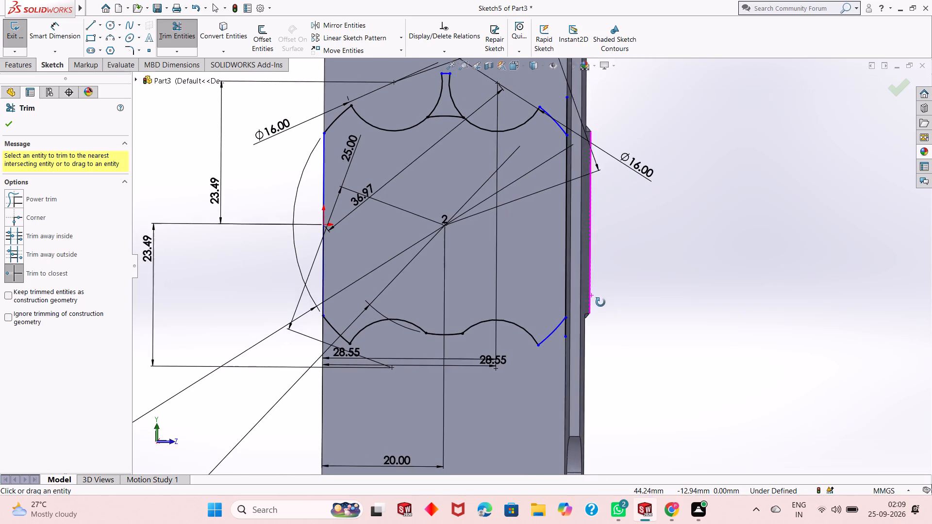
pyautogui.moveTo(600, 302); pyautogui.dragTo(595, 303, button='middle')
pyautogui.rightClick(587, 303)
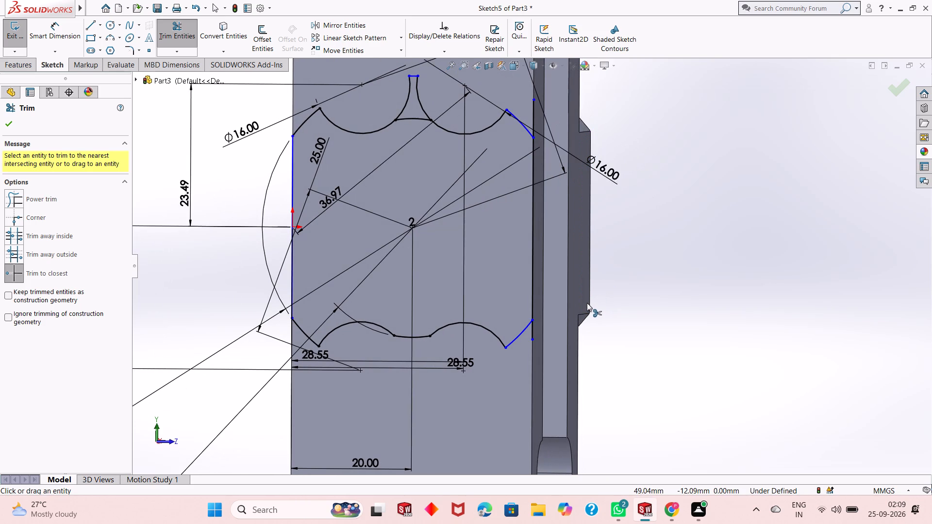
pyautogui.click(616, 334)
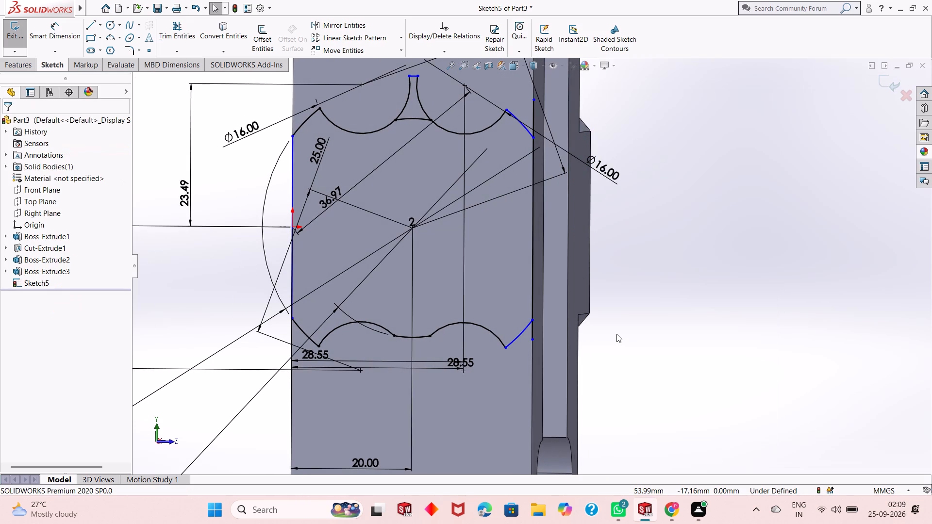
# Trim the short segment and the two facing 16 mm circle arcs left above the 36 mm arc at the profile's upper middle.
pyautogui.hotkey('ctrl', '8')
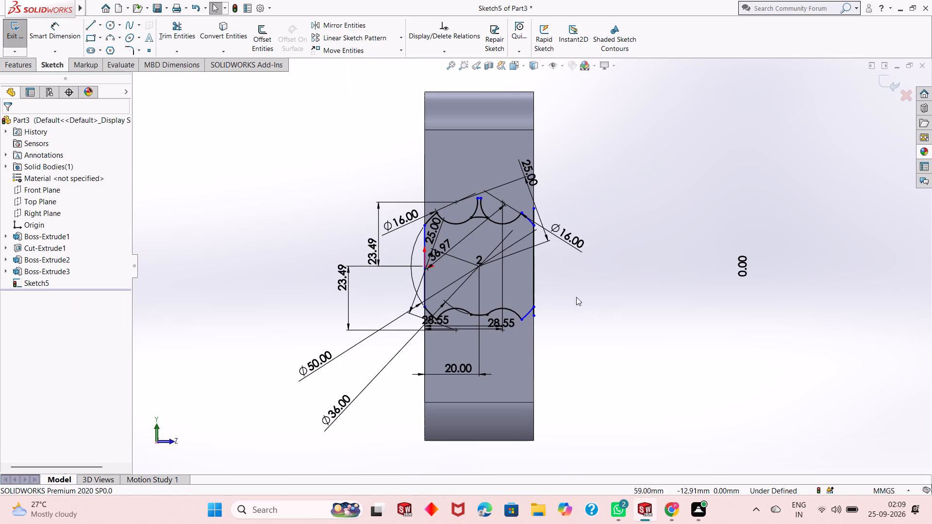
pyautogui.scroll(-2, 509, 254)
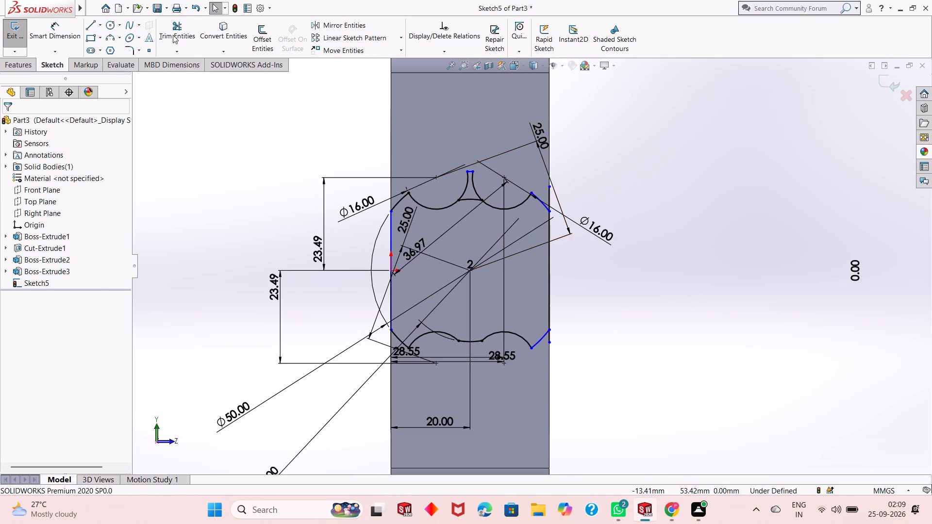
pyautogui.click(173, 35)
pyautogui.scroll(-3, 540, 226)
pyautogui.click(417, 136)
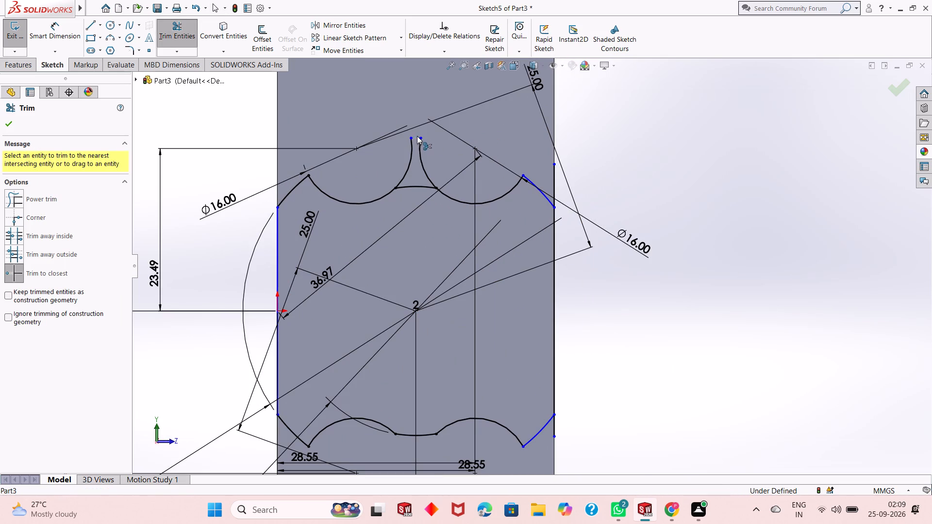
pyautogui.click(421, 165)
pyautogui.click(412, 158)
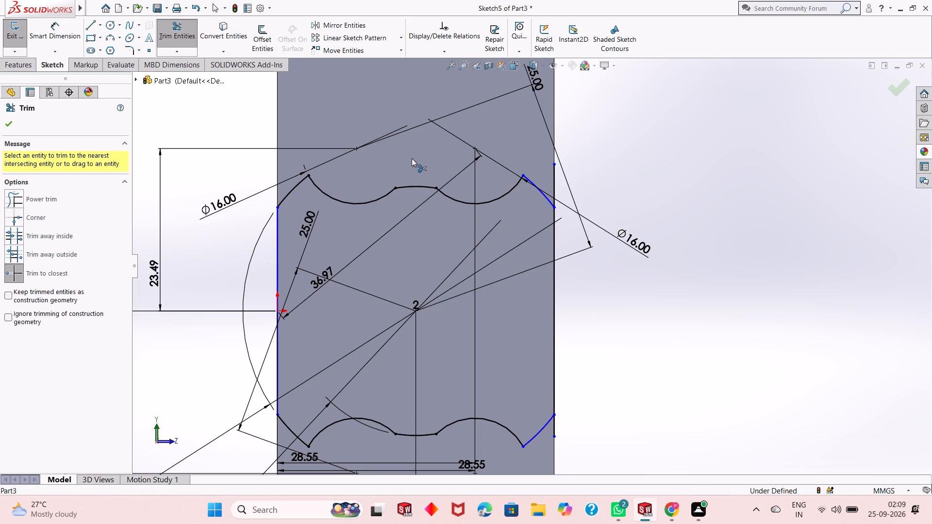
# Trim the right vertical line's two ends extending above and below the 50 mm arcs.
pyautogui.scroll(2, 460, 229)
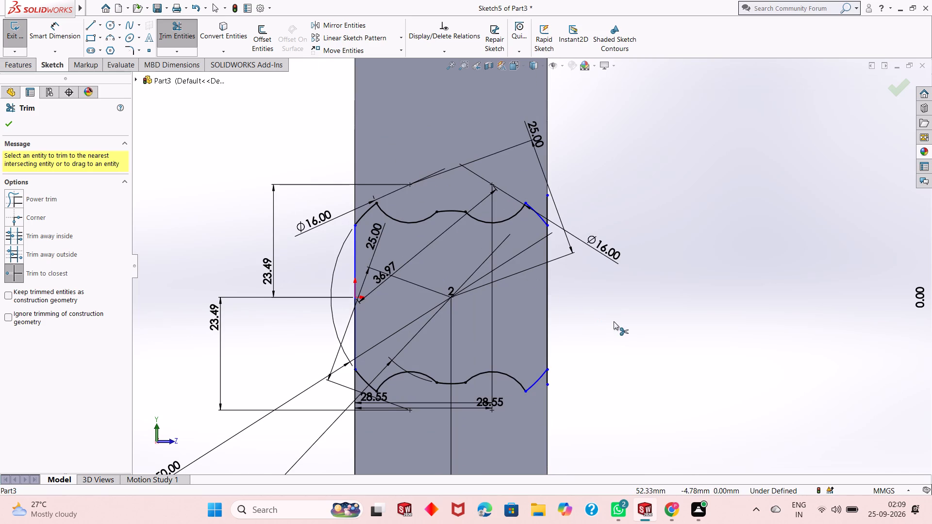
pyautogui.scroll(-3, 575, 382)
pyautogui.click(530, 362)
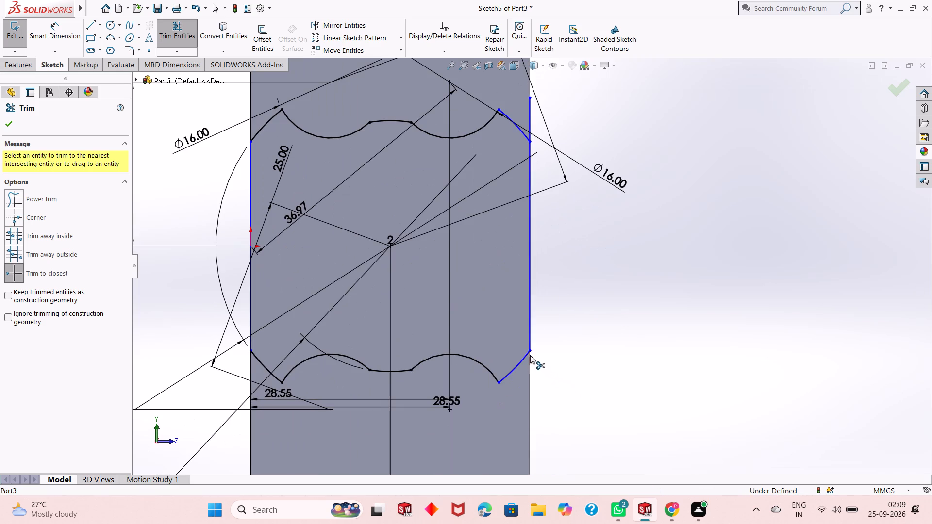
pyautogui.click(529, 116)
pyautogui.scroll(1, 549, 278)
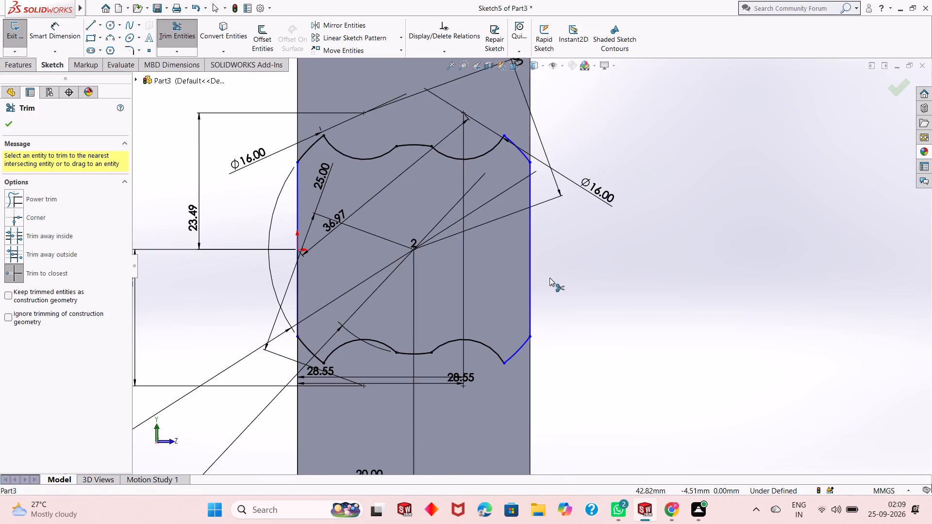
pyautogui.rightClick(593, 269)
pyautogui.click(616, 303)
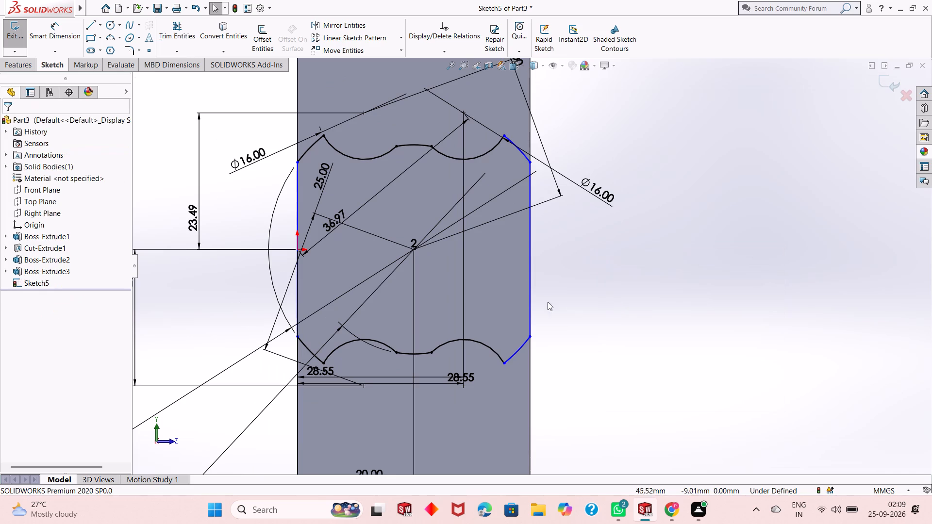
# Dimension the horizontal distance between the profile's left and right vertical lines.
pyautogui.click(44, 37)
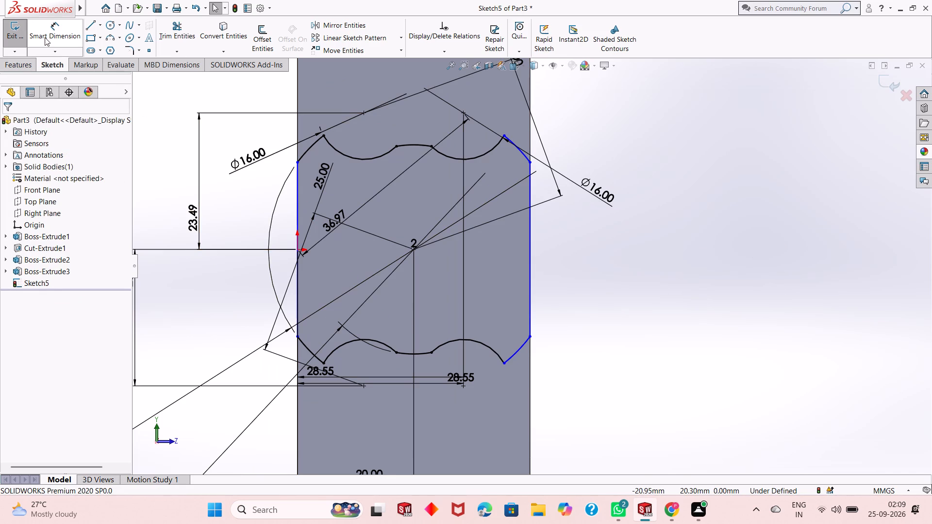
pyautogui.click(529, 257)
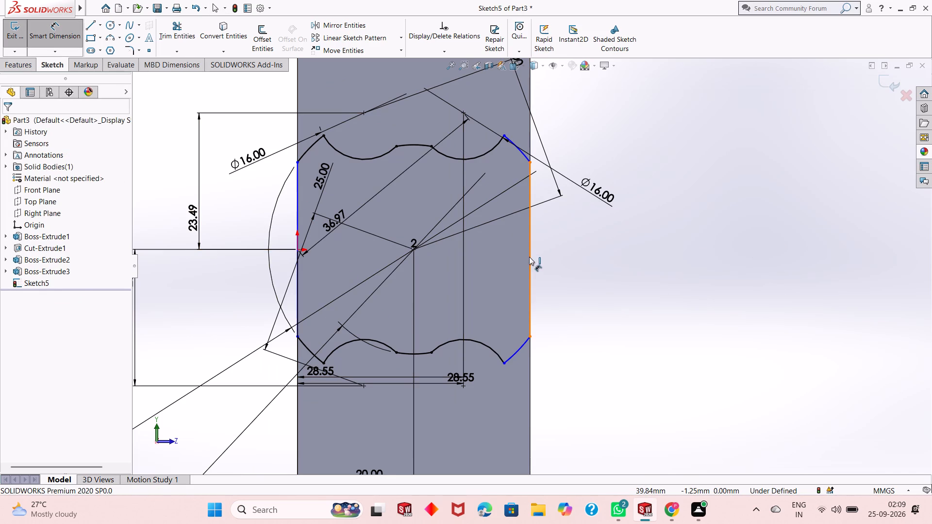
pyautogui.click(298, 210)
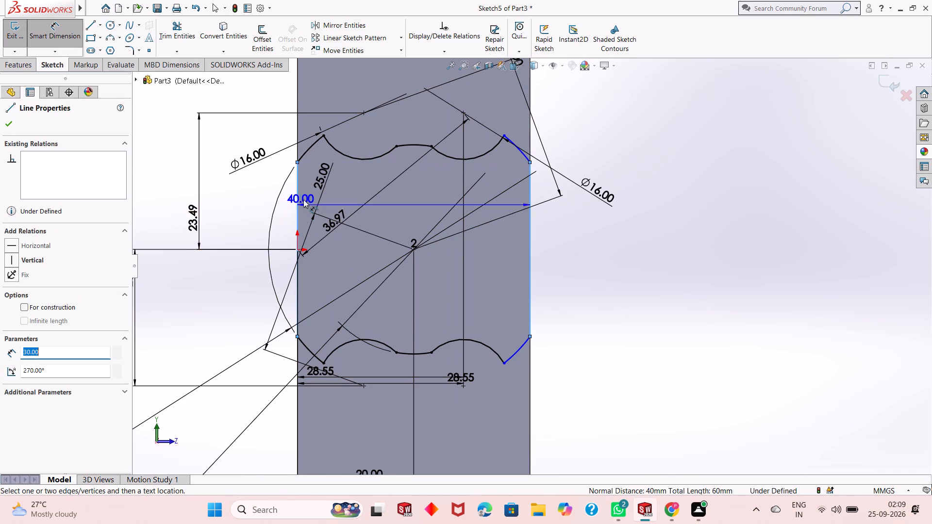
pyautogui.click(357, 101)
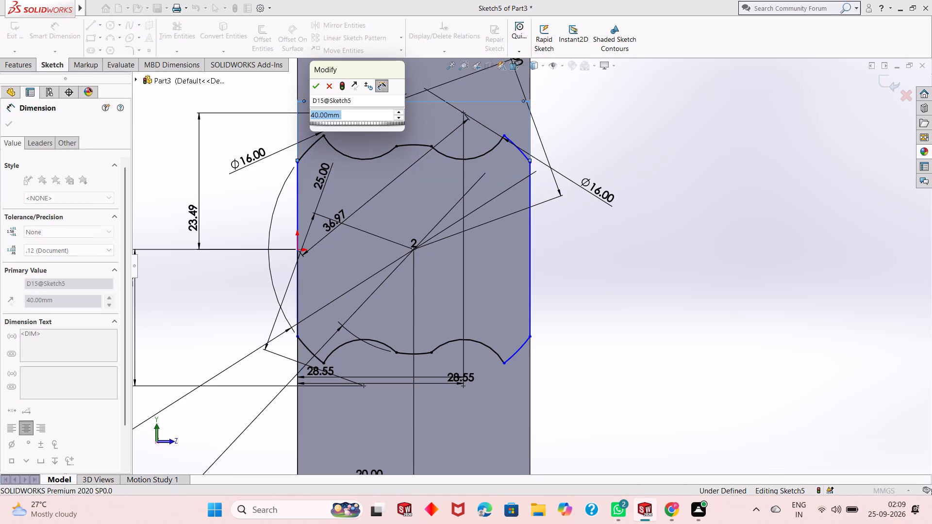
pyautogui.press('Return')
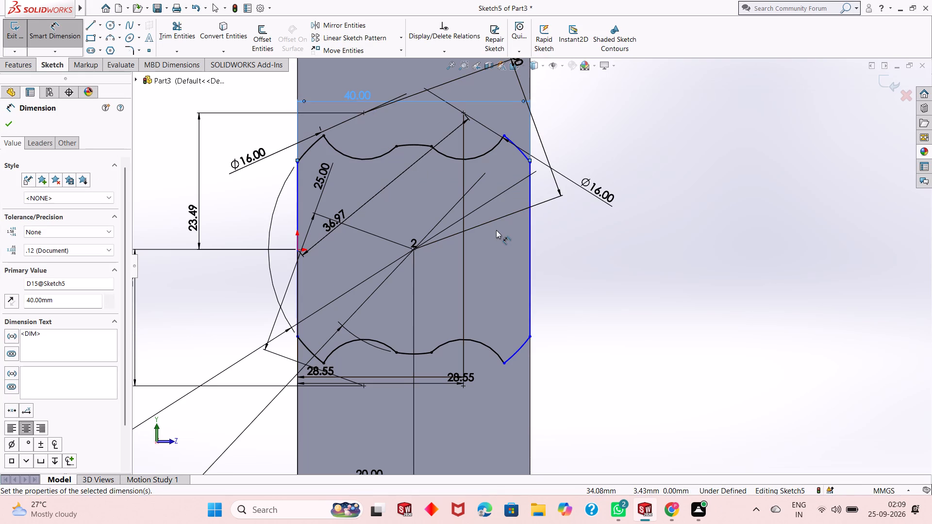
pyautogui.press('Escape')
pyautogui.press('Escape')
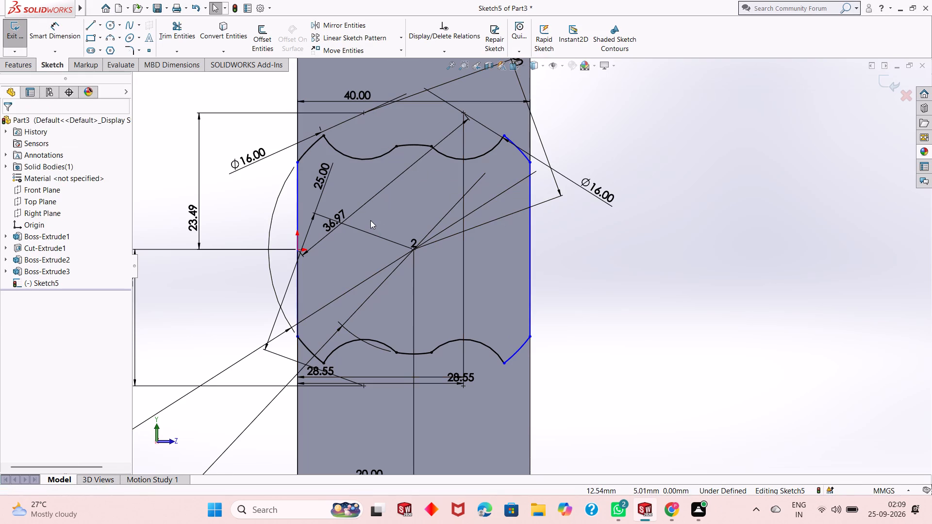
# Dimension the horizontal distance from the left line's upper endpoint to the left end of the upper 36 mm arc.
pyautogui.scroll(2, 379, 359)
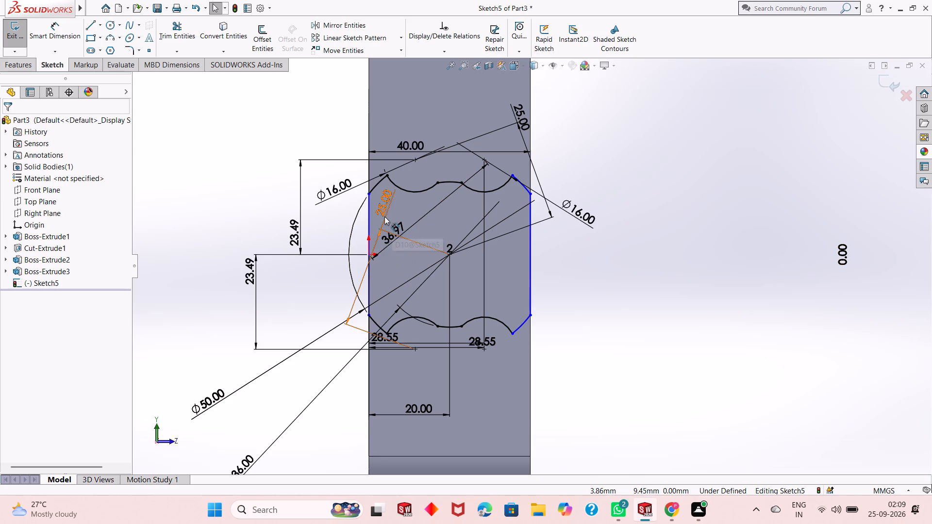
pyautogui.click(54, 36)
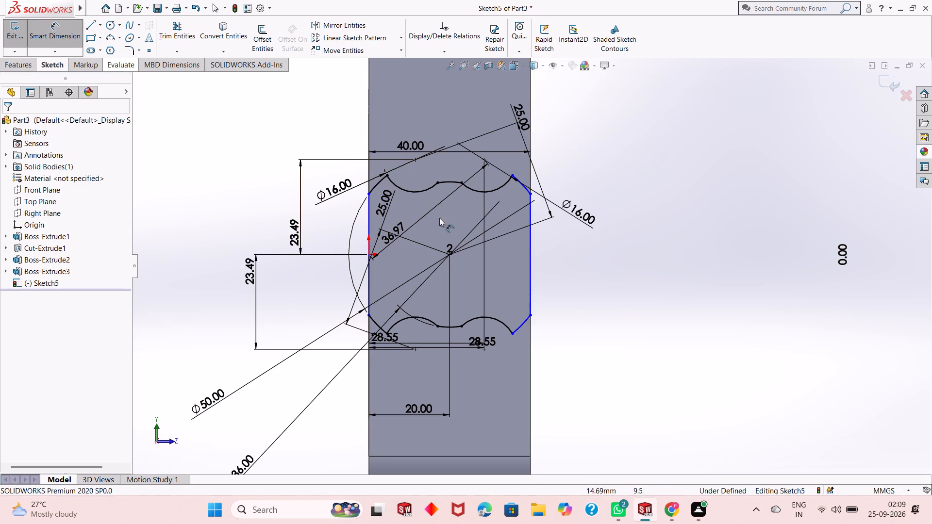
pyautogui.click(437, 180)
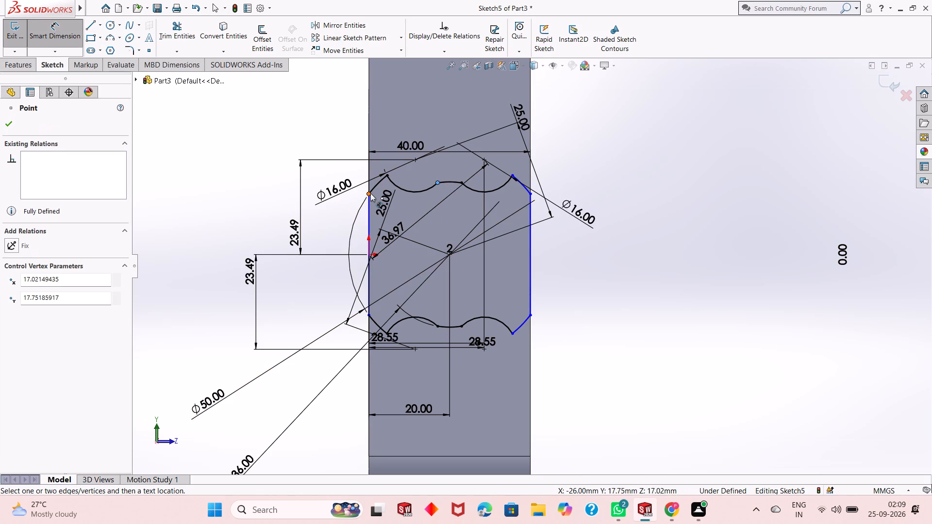
pyautogui.click(370, 193)
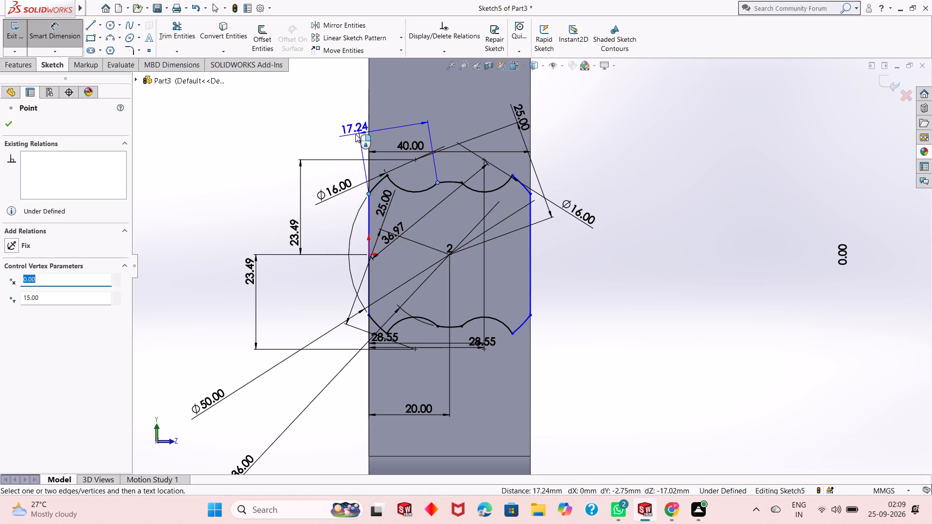
pyautogui.click(394, 120)
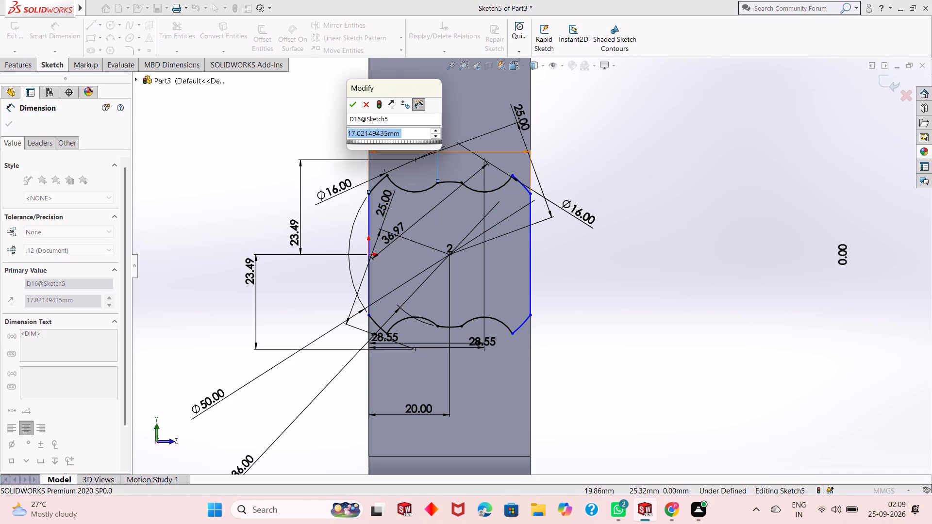
pyautogui.press('Escape')
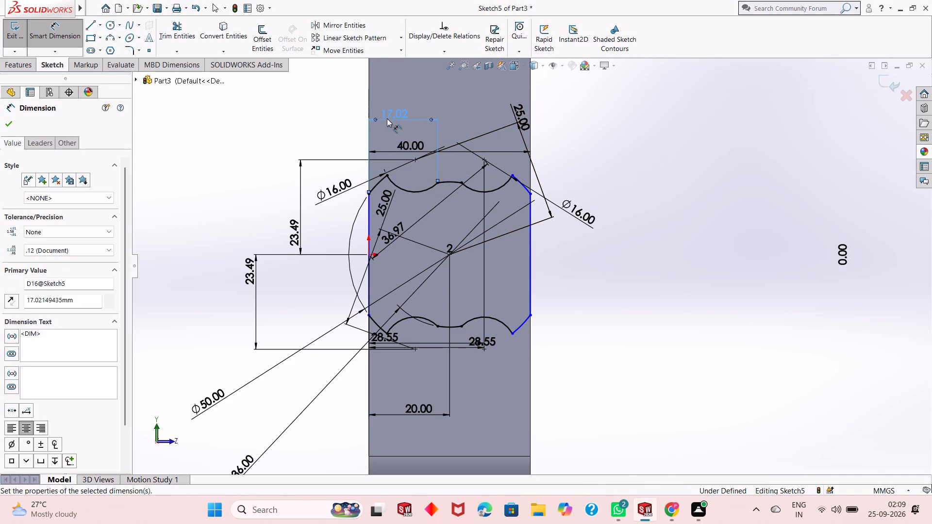
pyautogui.press('Escape')
pyautogui.press('Escape')
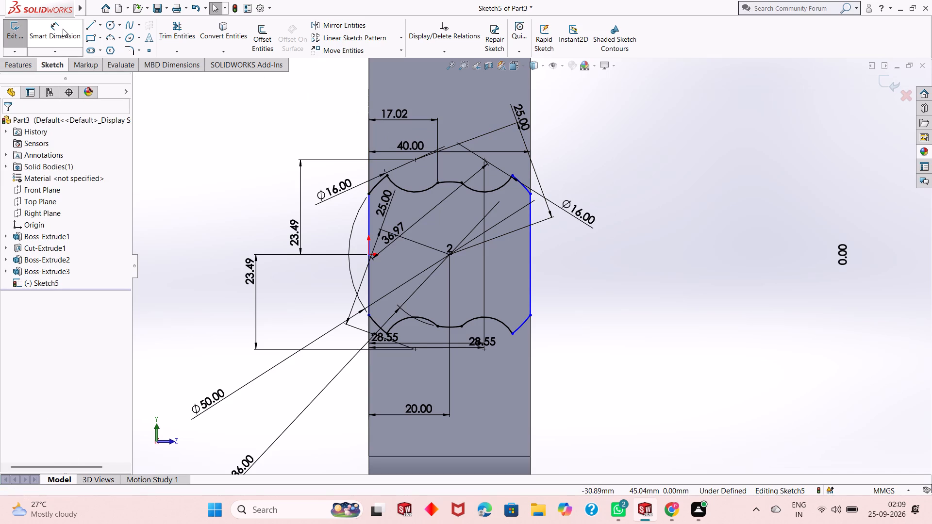
# Dimension the vertical distance from the lower-right arc tip to the right line's upper endpoint.
pyautogui.click(44, 32)
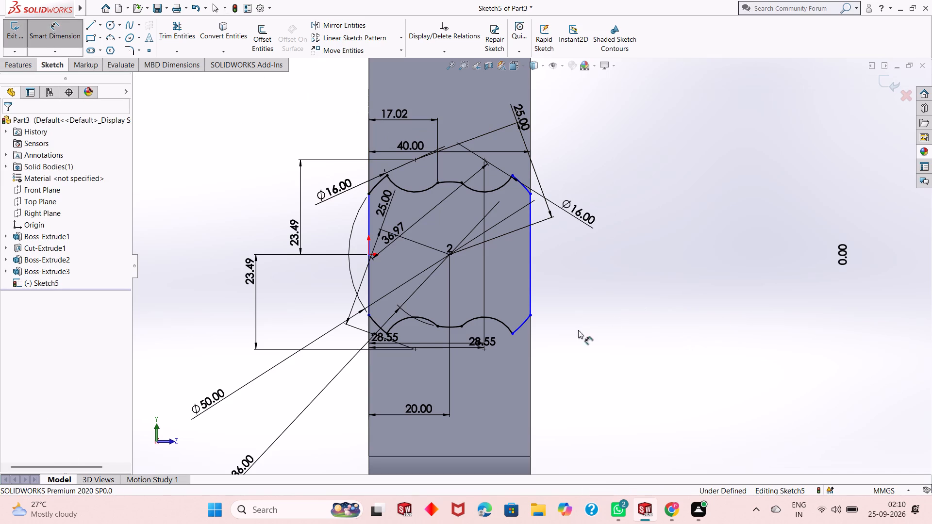
pyautogui.click(513, 333)
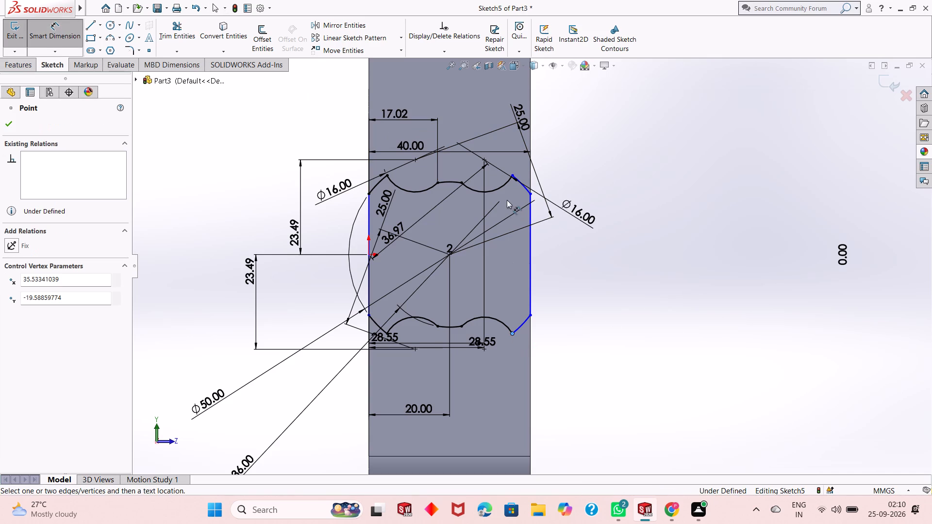
pyautogui.click(529, 193)
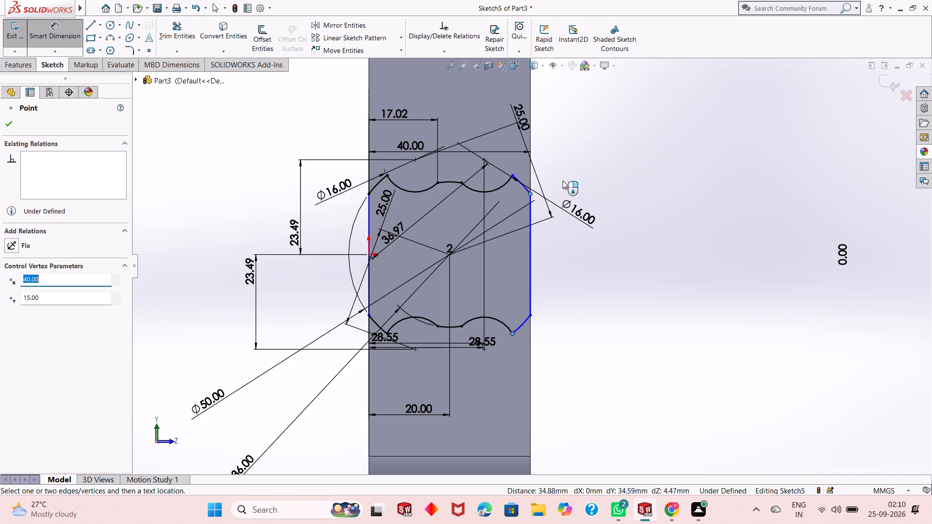
pyautogui.click(582, 261)
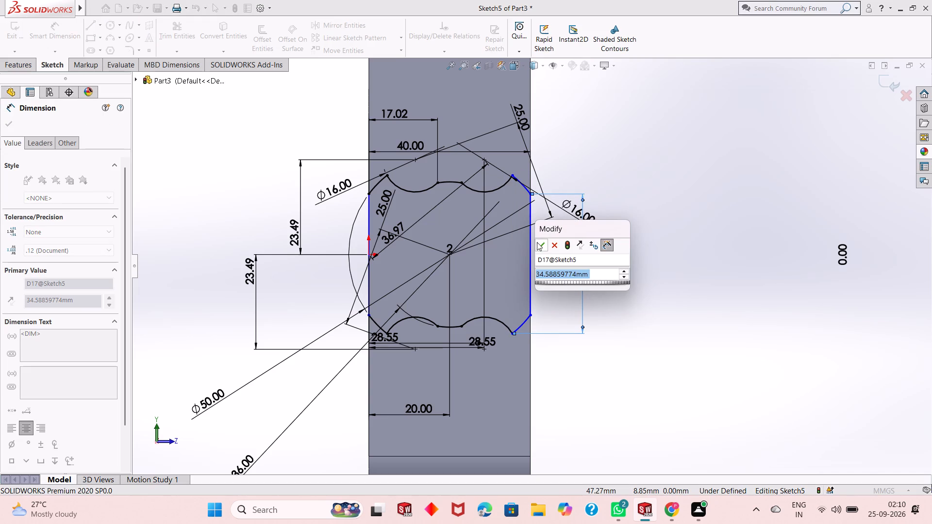
pyautogui.click(537, 243)
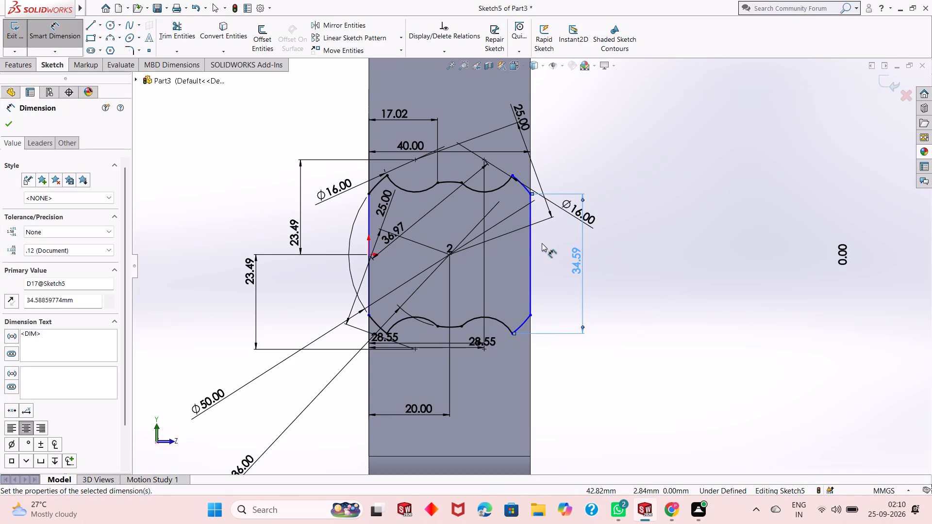
# Dimension the vertical distance from the upper-right arc tip to the origin.
pyautogui.scroll(-1, 399, 236)
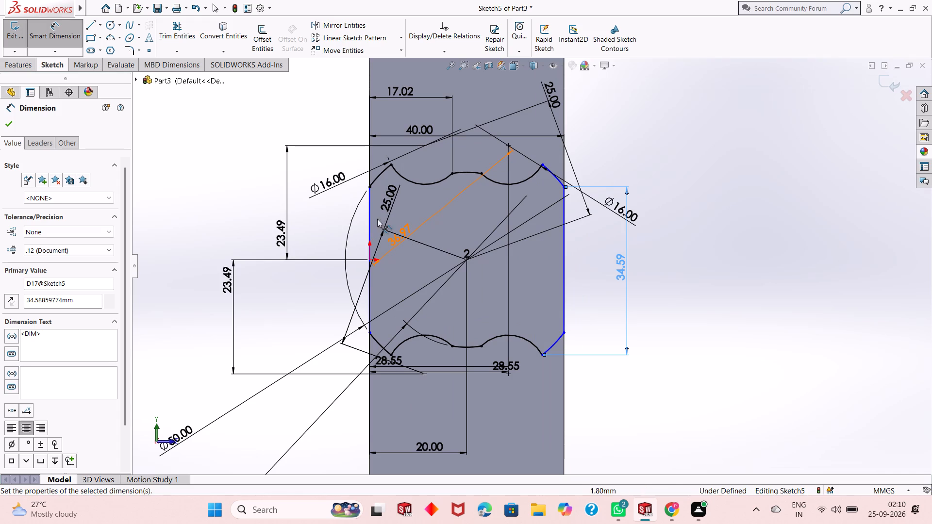
pyautogui.click(543, 164)
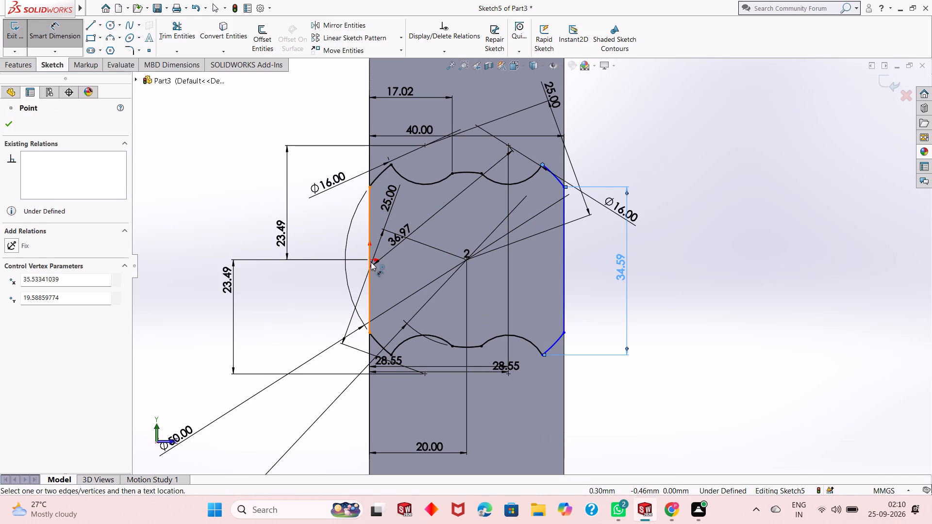
pyautogui.click(371, 262)
pyautogui.click(675, 237)
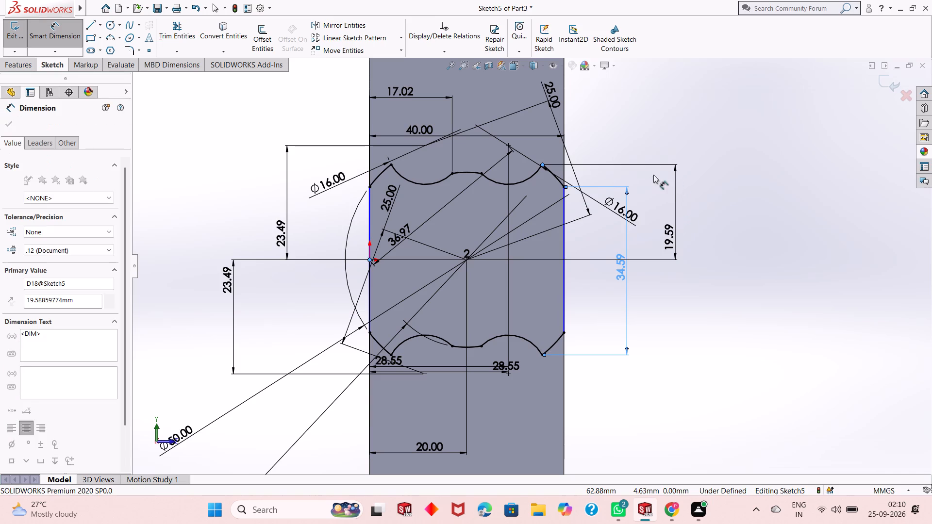
pyautogui.click(632, 222)
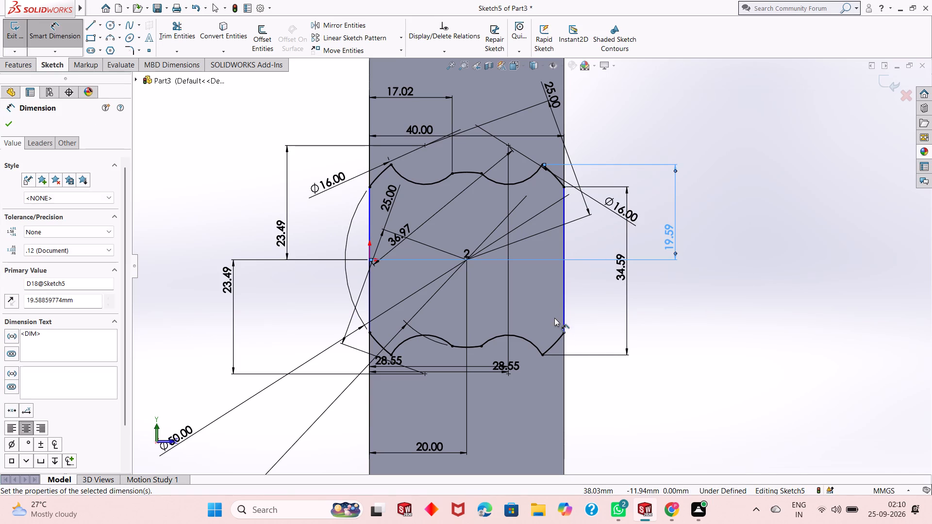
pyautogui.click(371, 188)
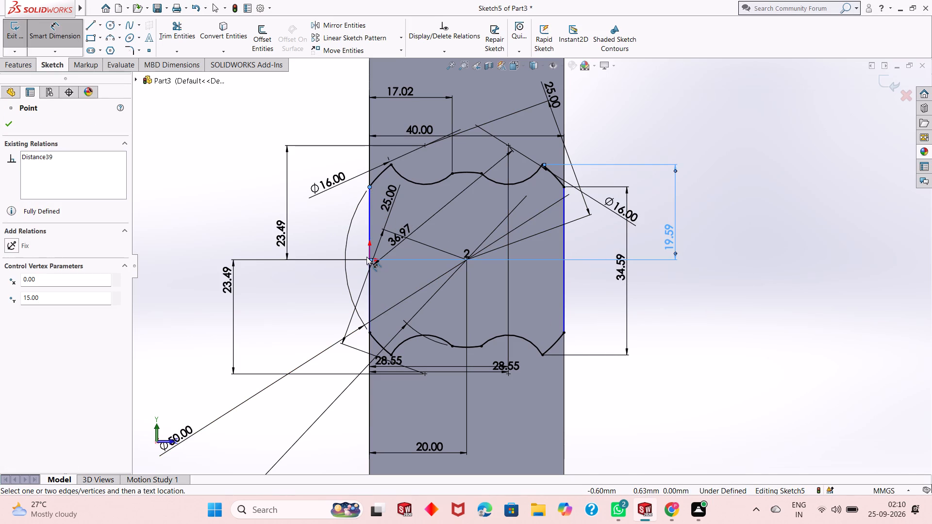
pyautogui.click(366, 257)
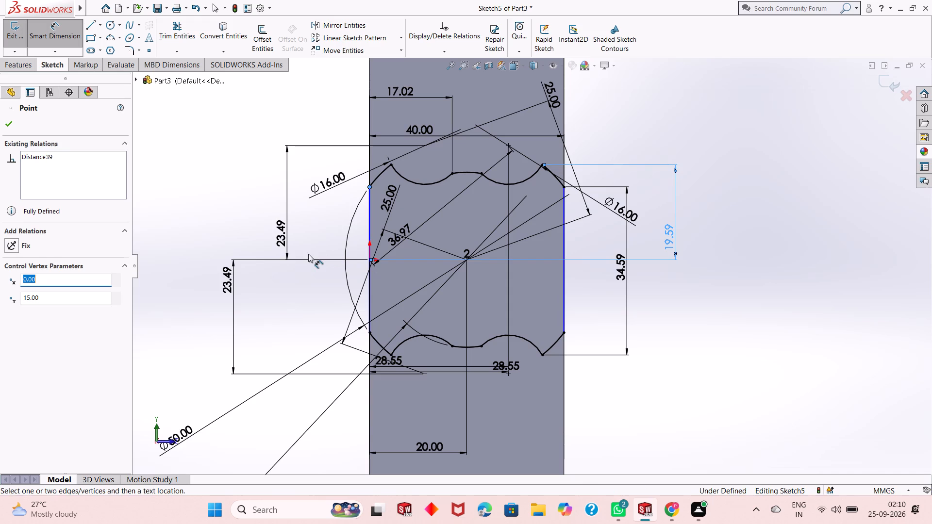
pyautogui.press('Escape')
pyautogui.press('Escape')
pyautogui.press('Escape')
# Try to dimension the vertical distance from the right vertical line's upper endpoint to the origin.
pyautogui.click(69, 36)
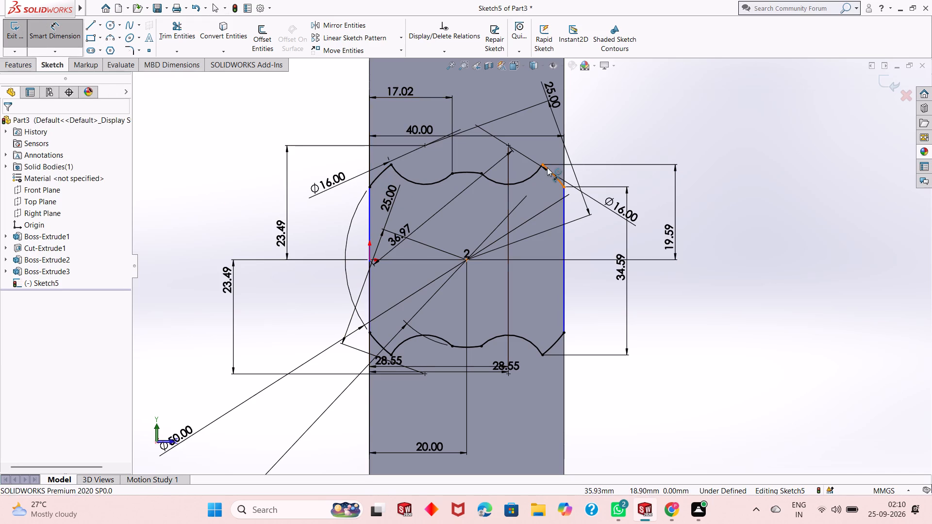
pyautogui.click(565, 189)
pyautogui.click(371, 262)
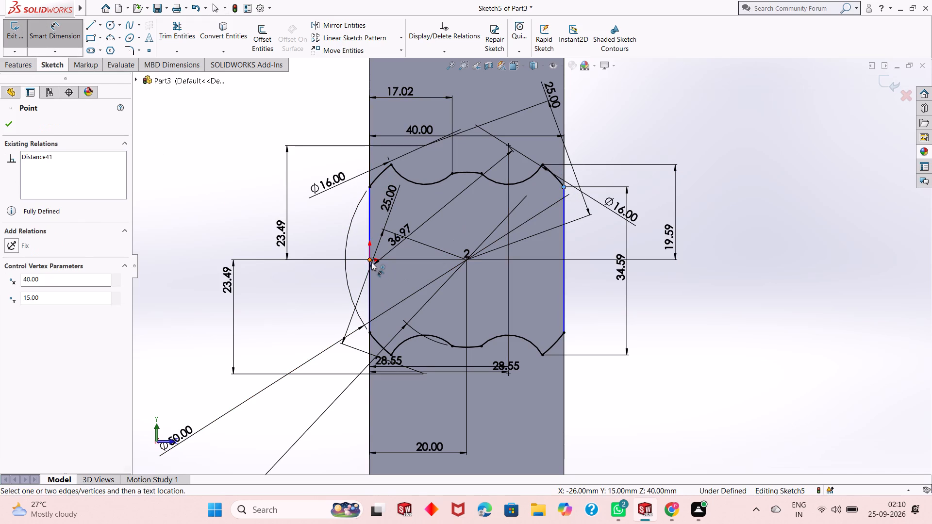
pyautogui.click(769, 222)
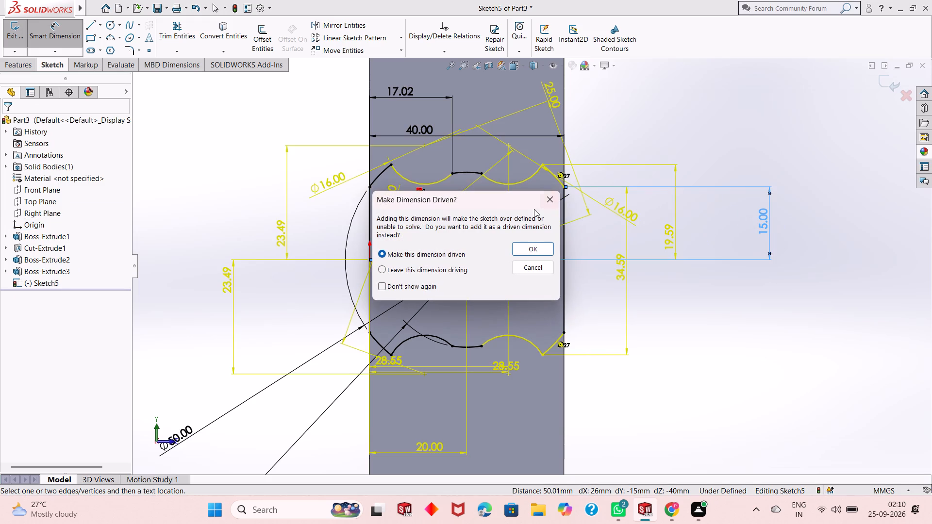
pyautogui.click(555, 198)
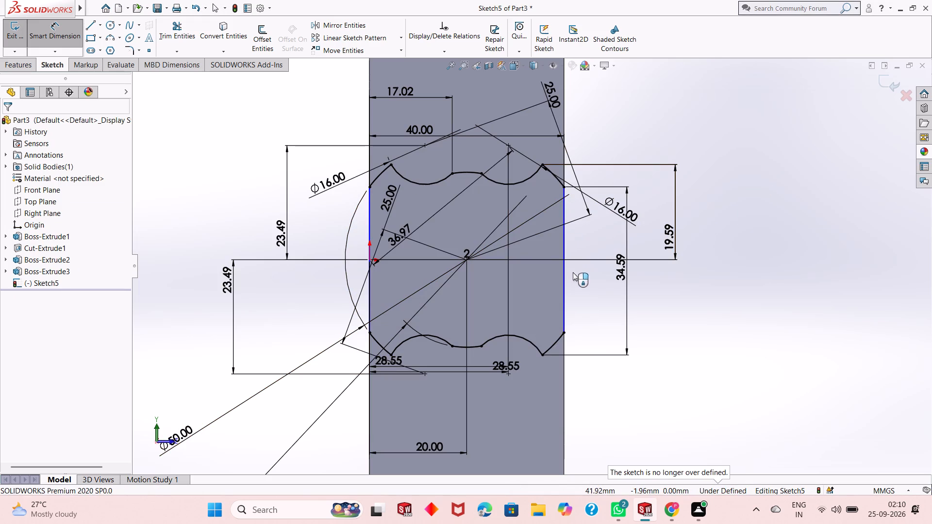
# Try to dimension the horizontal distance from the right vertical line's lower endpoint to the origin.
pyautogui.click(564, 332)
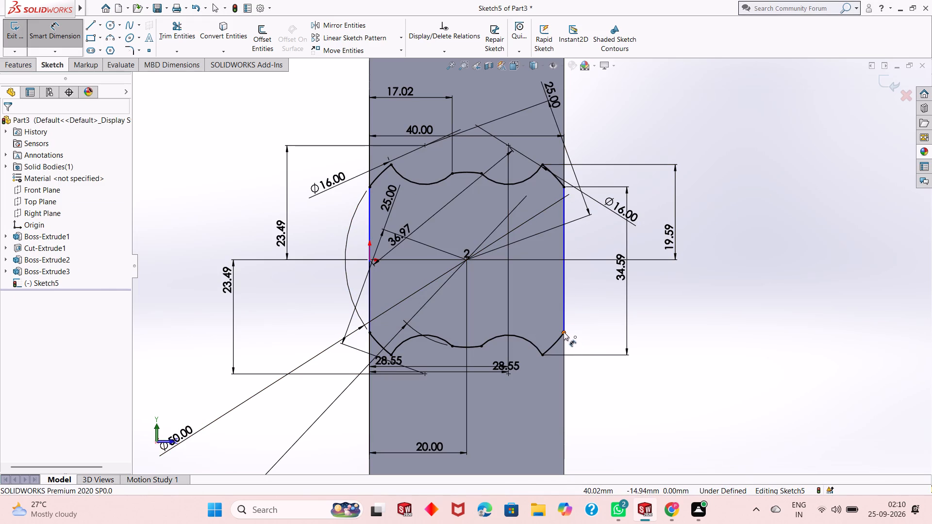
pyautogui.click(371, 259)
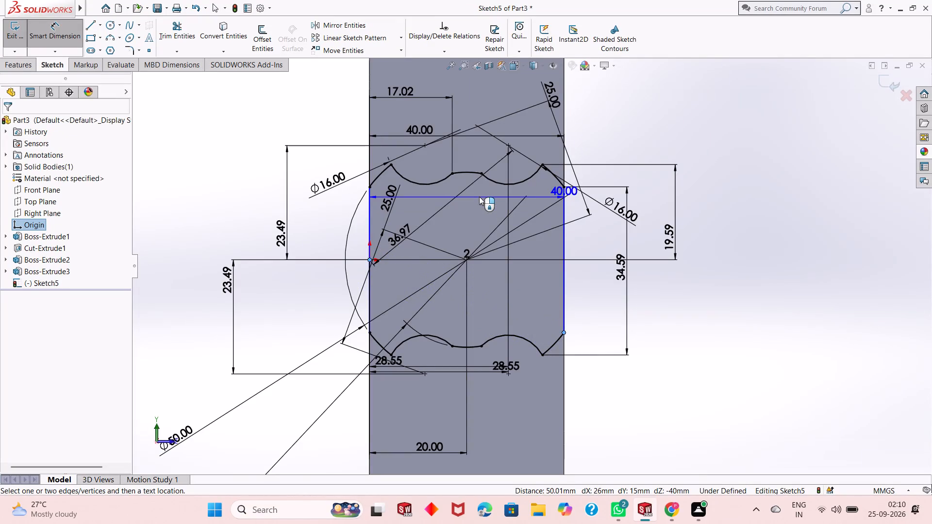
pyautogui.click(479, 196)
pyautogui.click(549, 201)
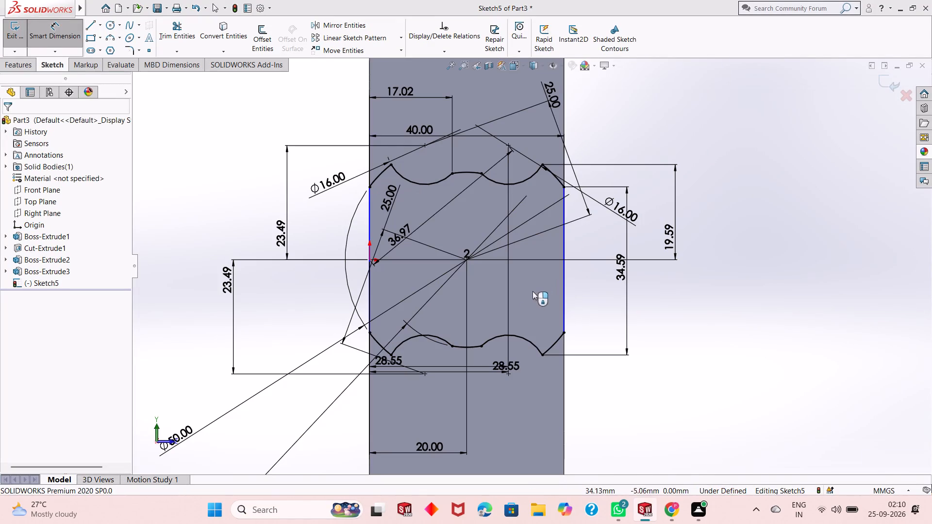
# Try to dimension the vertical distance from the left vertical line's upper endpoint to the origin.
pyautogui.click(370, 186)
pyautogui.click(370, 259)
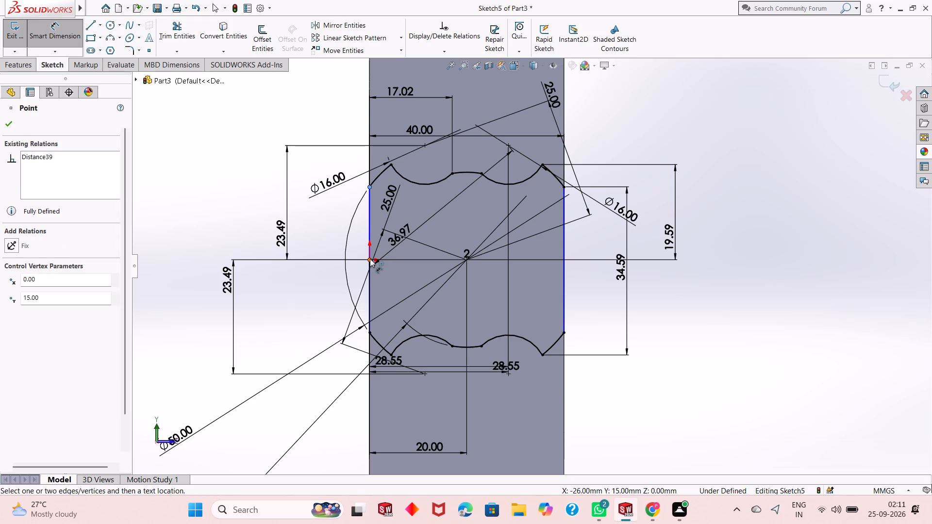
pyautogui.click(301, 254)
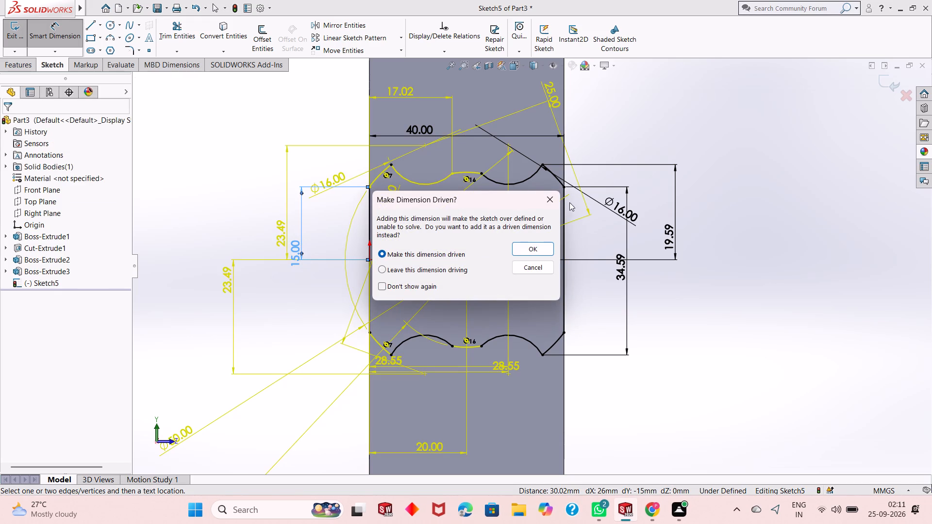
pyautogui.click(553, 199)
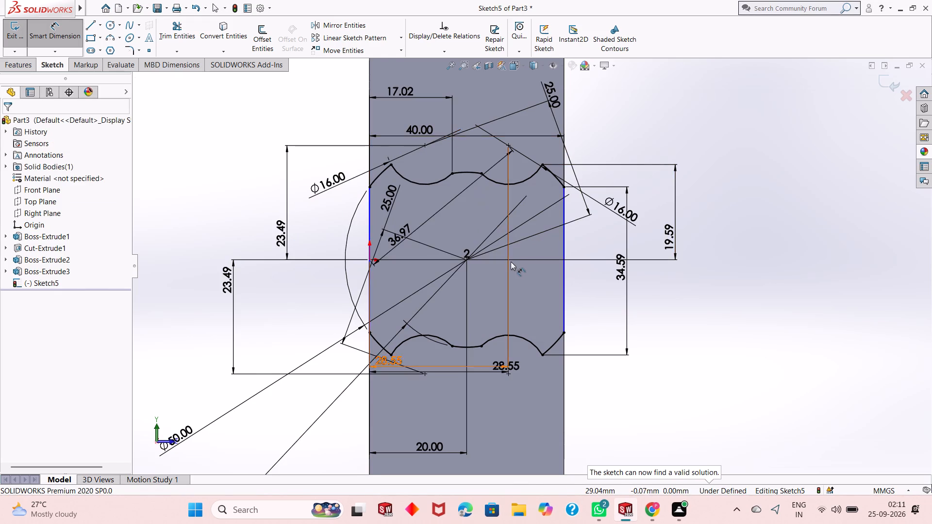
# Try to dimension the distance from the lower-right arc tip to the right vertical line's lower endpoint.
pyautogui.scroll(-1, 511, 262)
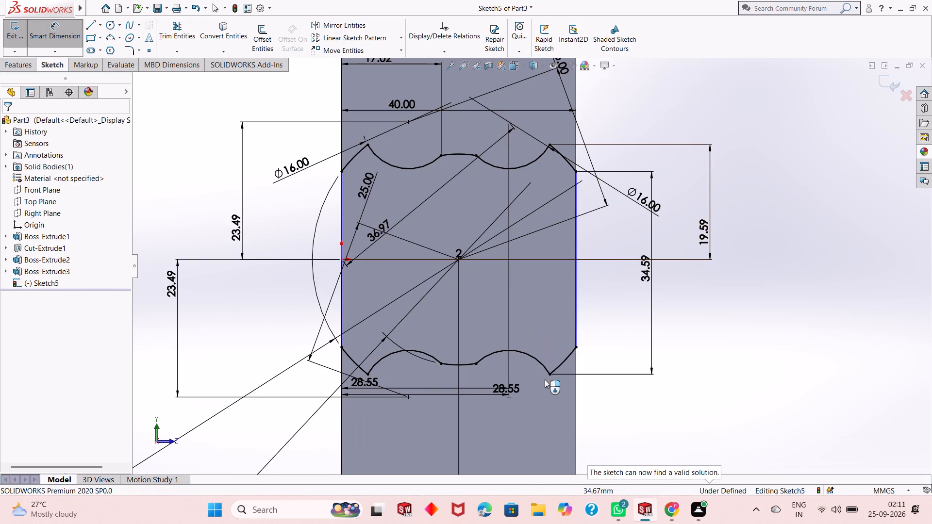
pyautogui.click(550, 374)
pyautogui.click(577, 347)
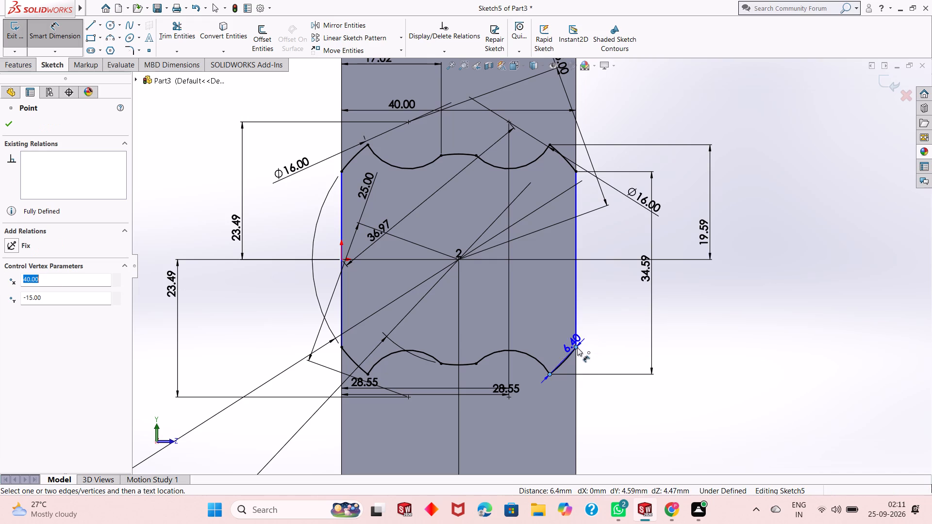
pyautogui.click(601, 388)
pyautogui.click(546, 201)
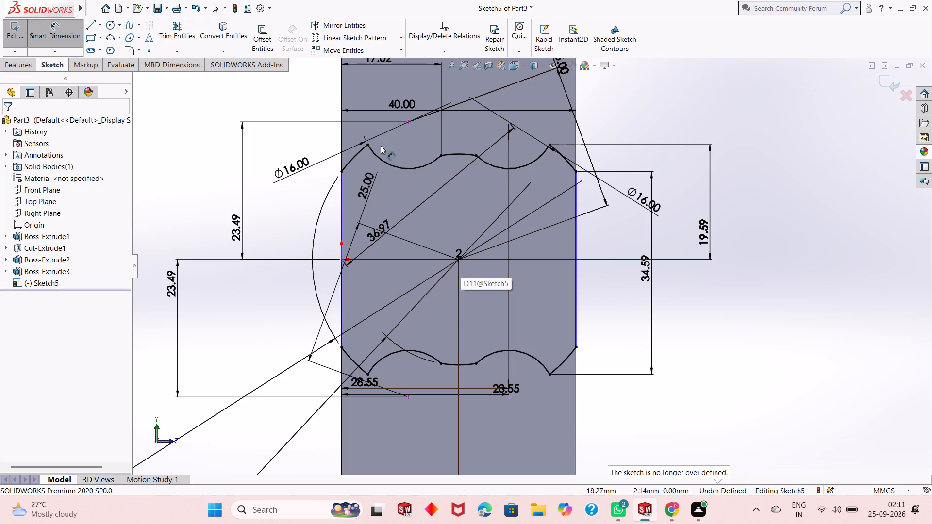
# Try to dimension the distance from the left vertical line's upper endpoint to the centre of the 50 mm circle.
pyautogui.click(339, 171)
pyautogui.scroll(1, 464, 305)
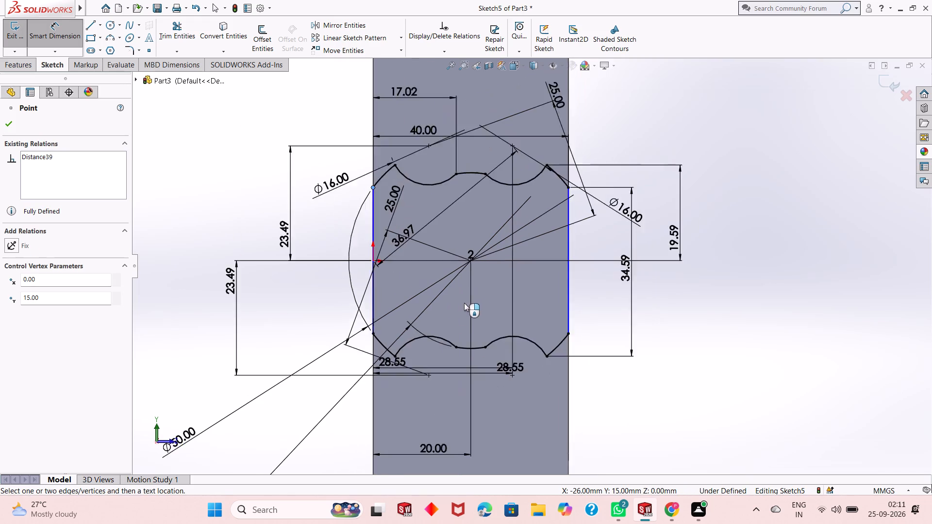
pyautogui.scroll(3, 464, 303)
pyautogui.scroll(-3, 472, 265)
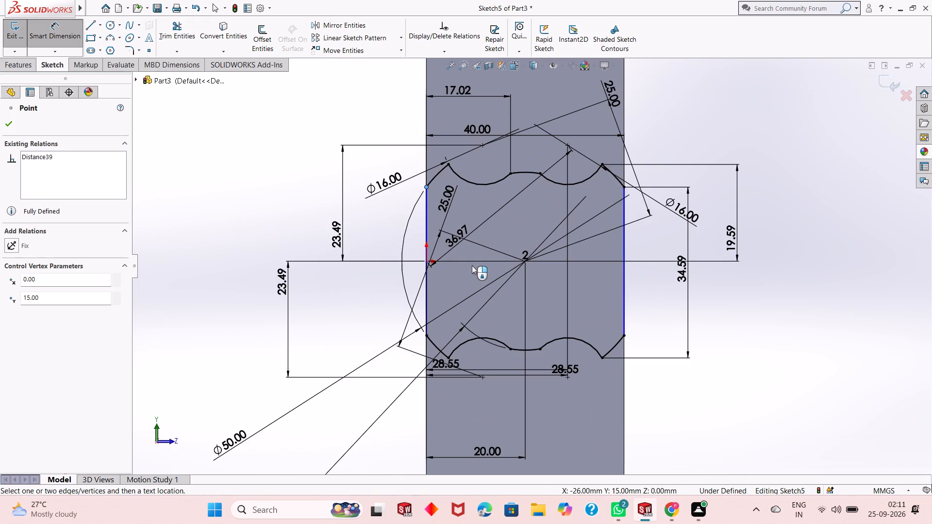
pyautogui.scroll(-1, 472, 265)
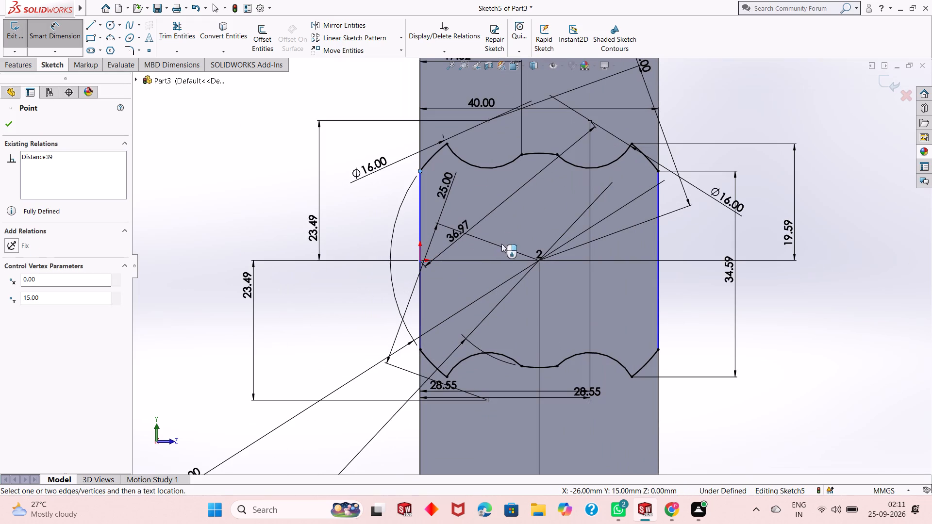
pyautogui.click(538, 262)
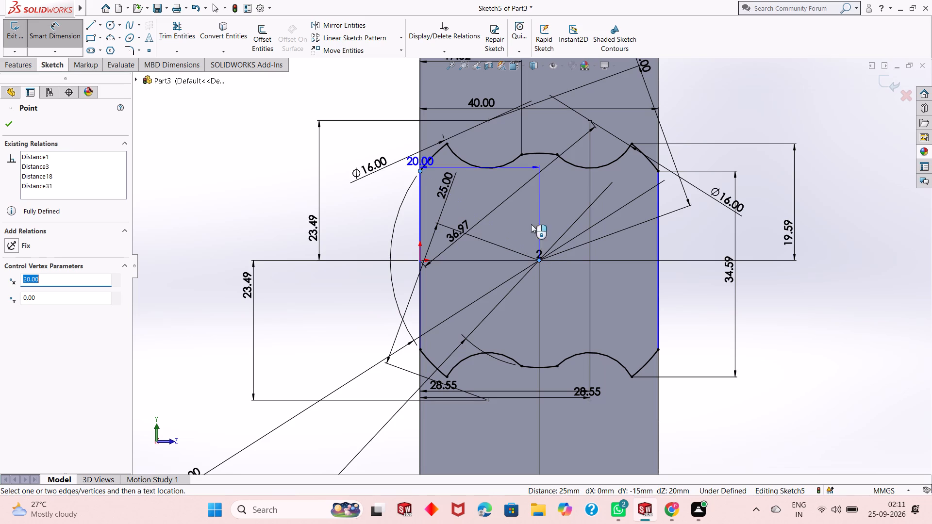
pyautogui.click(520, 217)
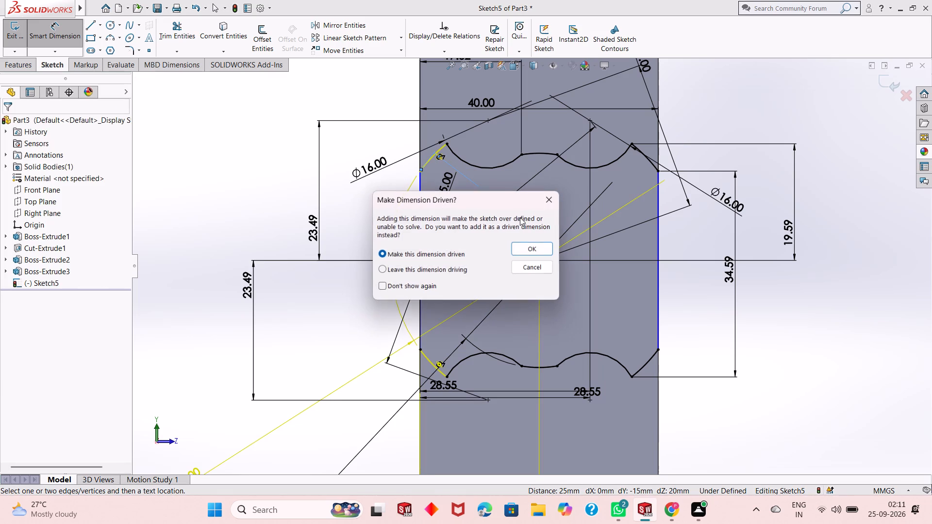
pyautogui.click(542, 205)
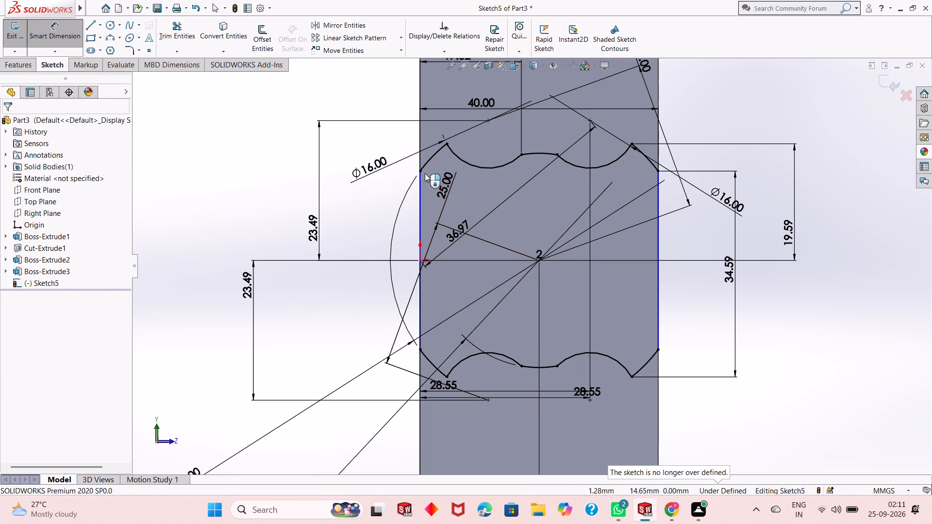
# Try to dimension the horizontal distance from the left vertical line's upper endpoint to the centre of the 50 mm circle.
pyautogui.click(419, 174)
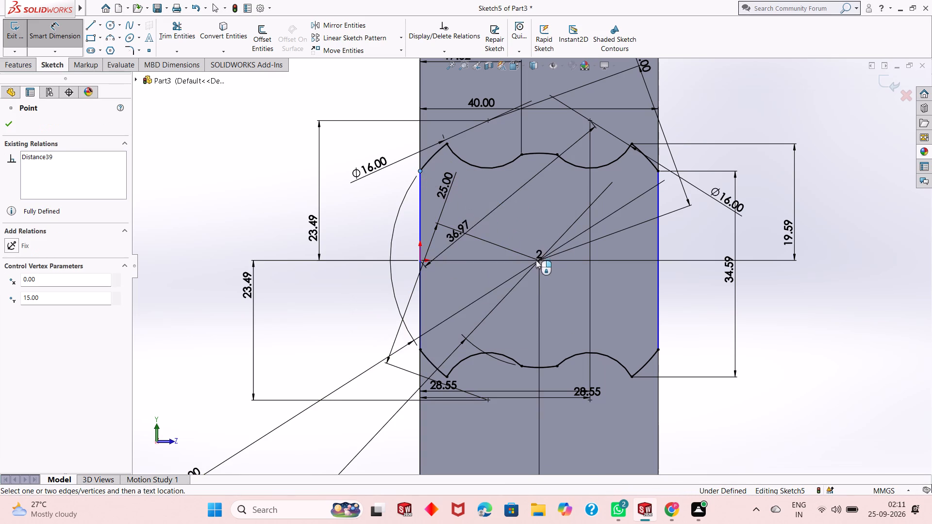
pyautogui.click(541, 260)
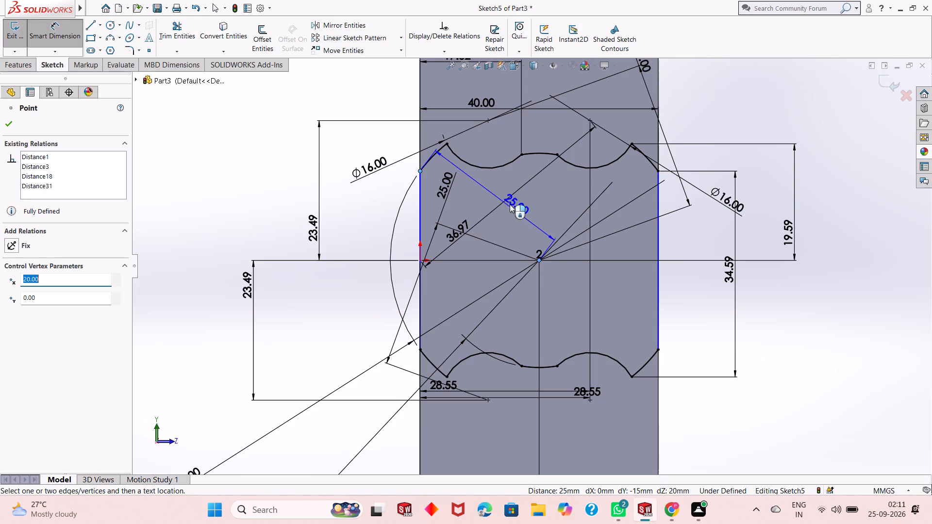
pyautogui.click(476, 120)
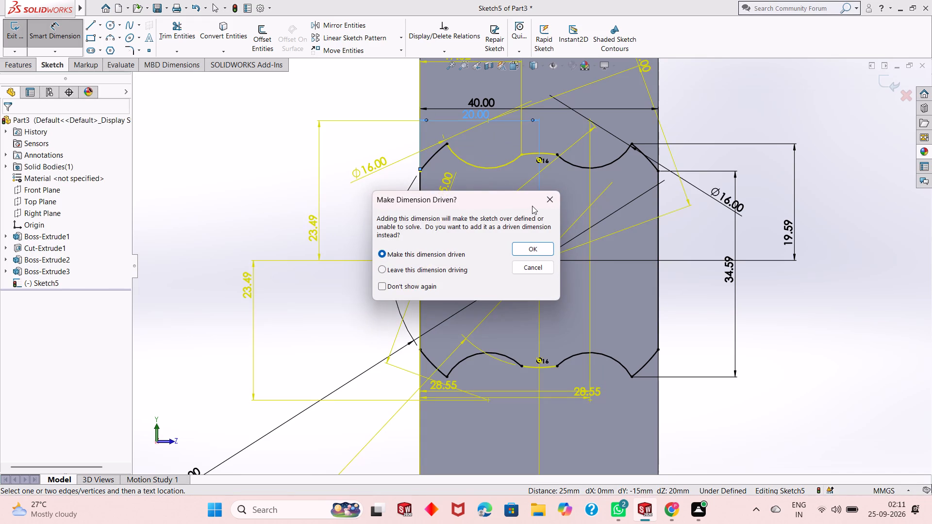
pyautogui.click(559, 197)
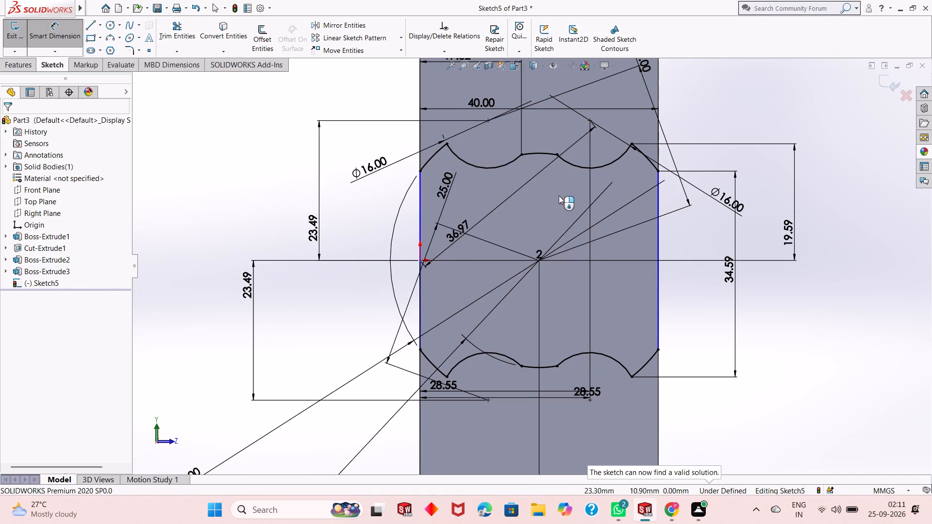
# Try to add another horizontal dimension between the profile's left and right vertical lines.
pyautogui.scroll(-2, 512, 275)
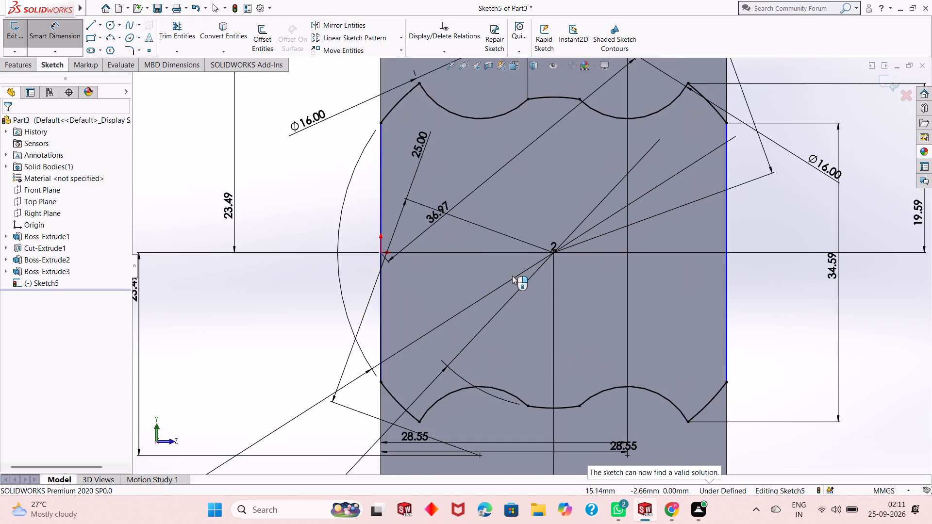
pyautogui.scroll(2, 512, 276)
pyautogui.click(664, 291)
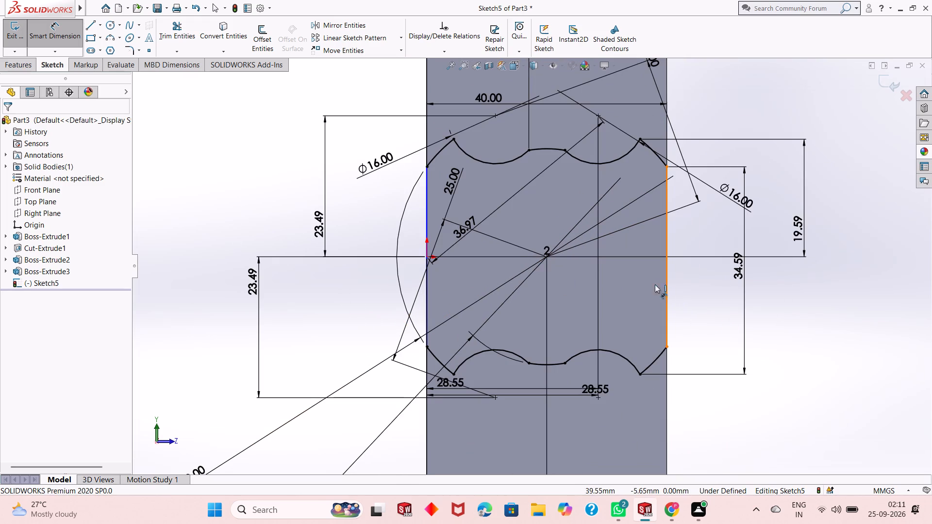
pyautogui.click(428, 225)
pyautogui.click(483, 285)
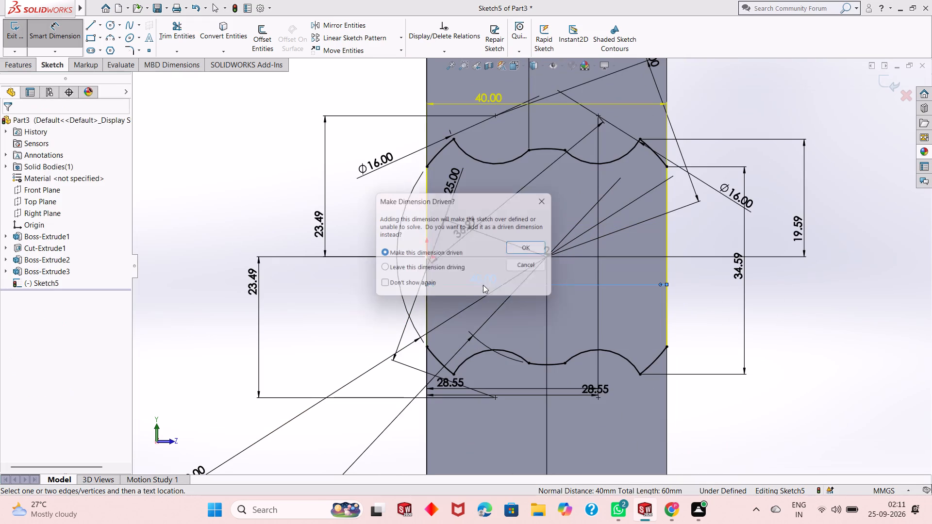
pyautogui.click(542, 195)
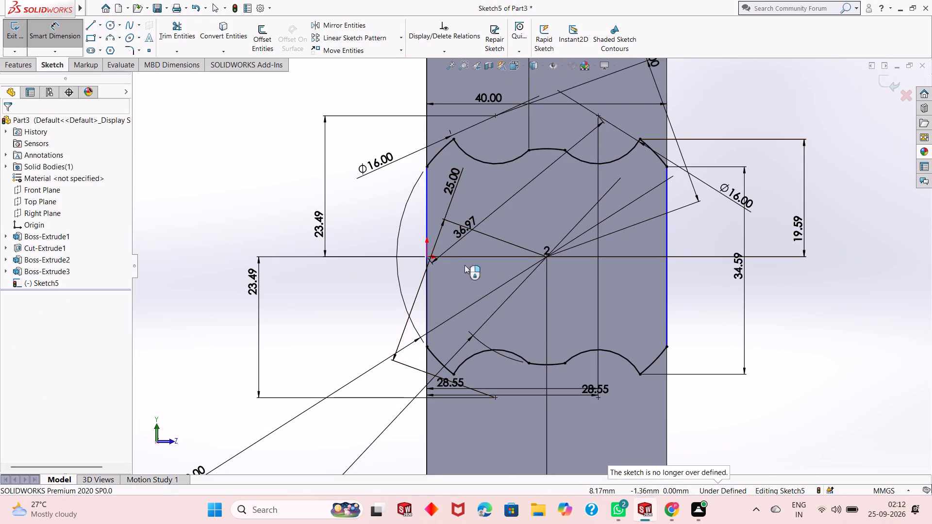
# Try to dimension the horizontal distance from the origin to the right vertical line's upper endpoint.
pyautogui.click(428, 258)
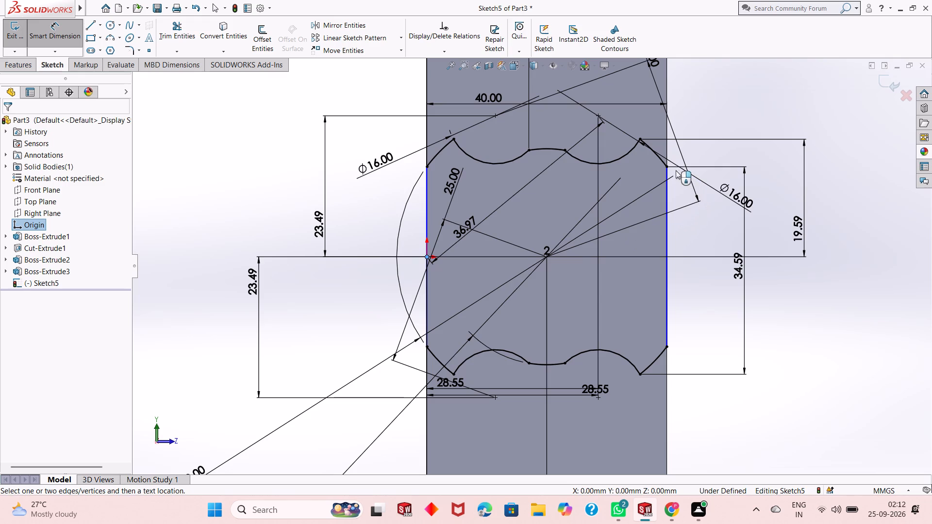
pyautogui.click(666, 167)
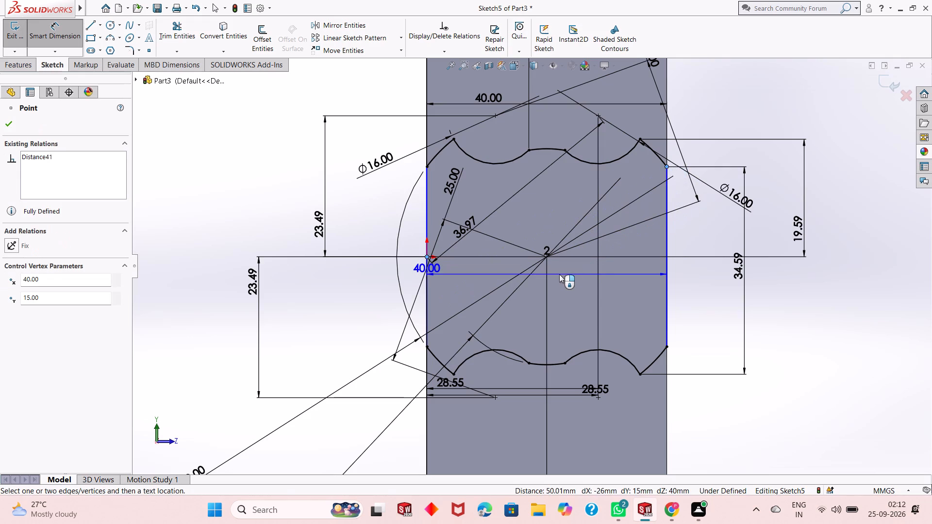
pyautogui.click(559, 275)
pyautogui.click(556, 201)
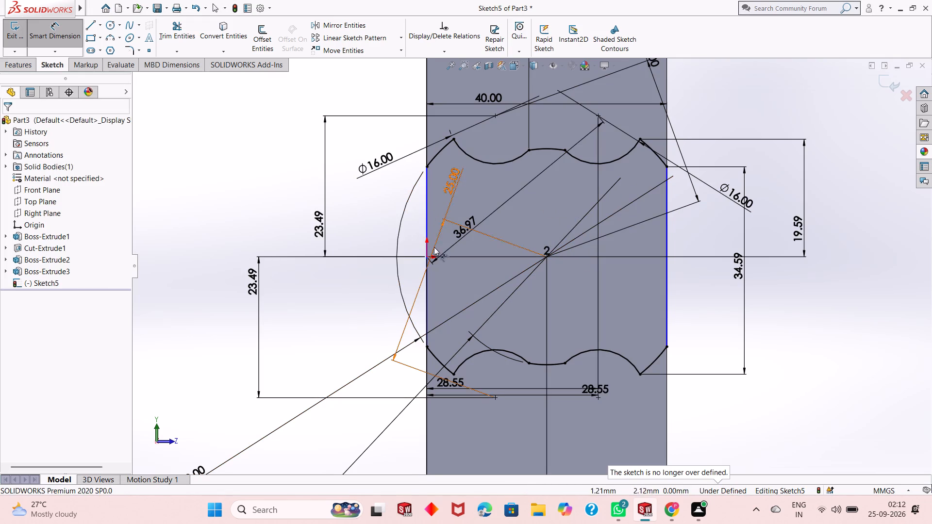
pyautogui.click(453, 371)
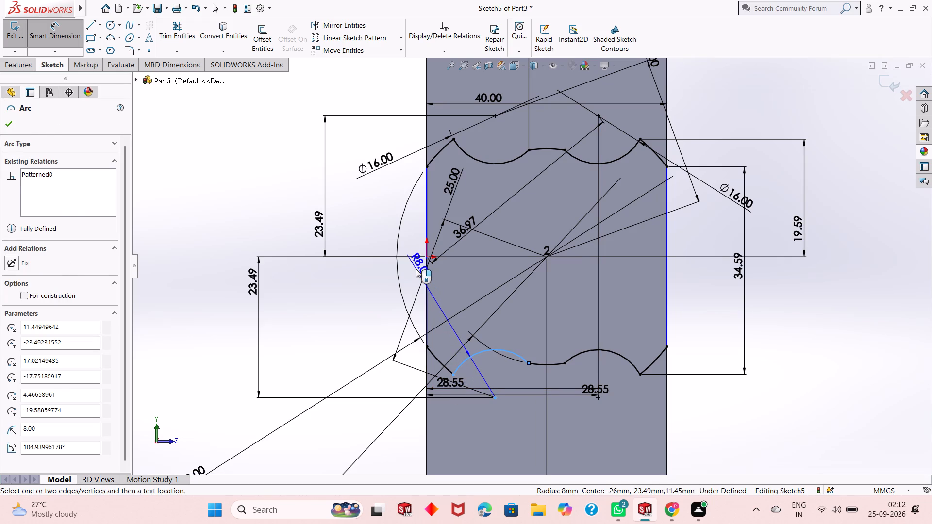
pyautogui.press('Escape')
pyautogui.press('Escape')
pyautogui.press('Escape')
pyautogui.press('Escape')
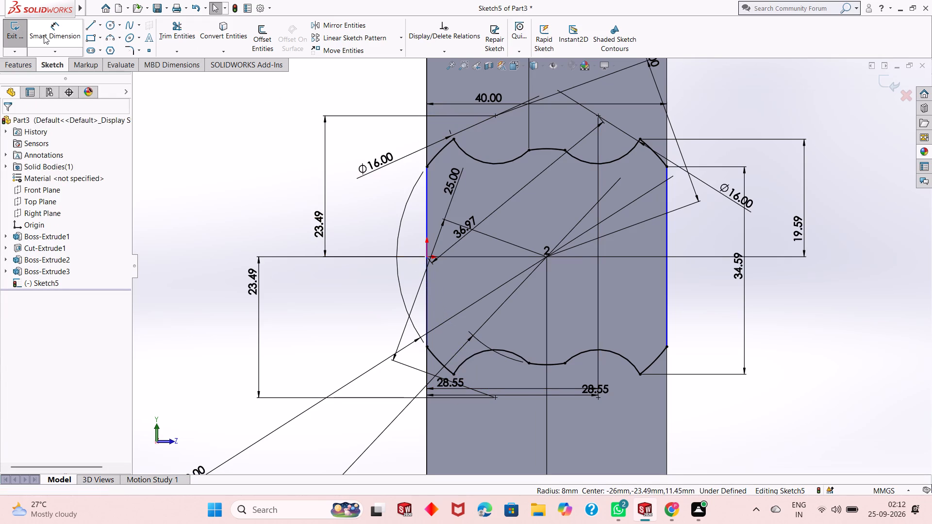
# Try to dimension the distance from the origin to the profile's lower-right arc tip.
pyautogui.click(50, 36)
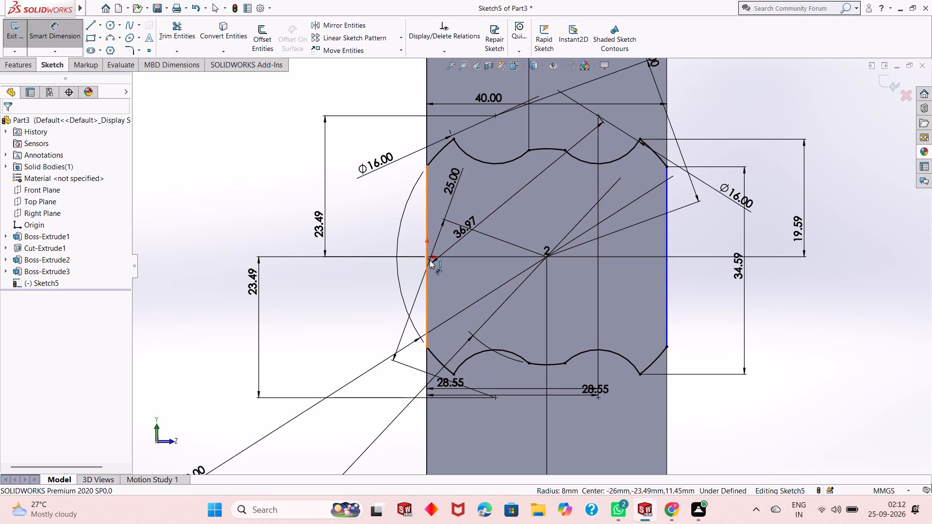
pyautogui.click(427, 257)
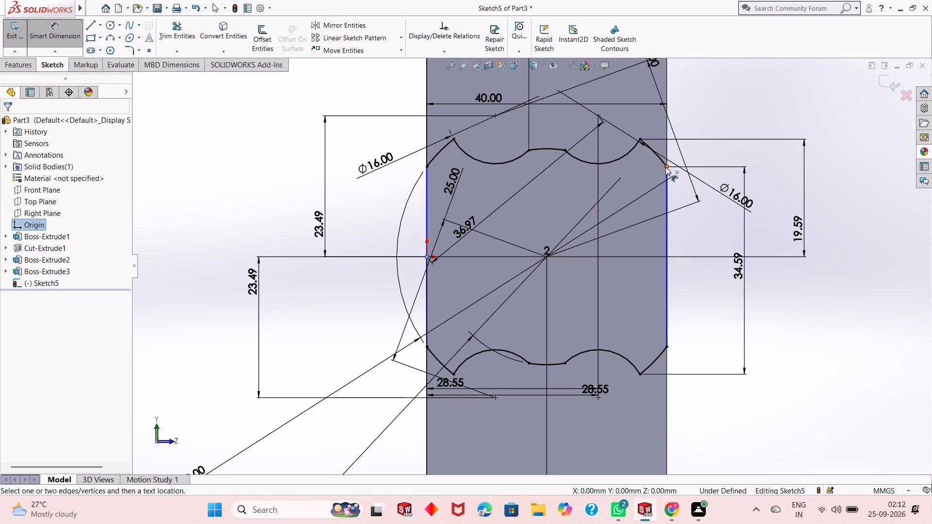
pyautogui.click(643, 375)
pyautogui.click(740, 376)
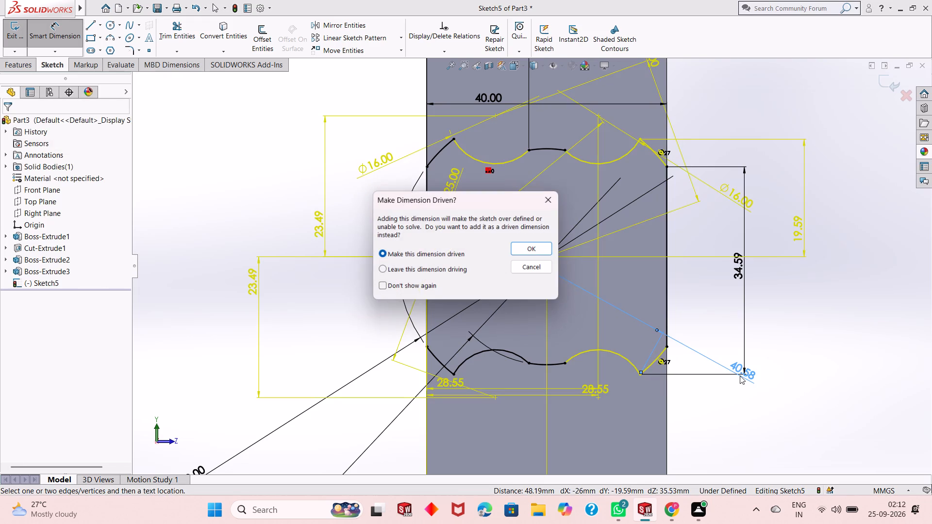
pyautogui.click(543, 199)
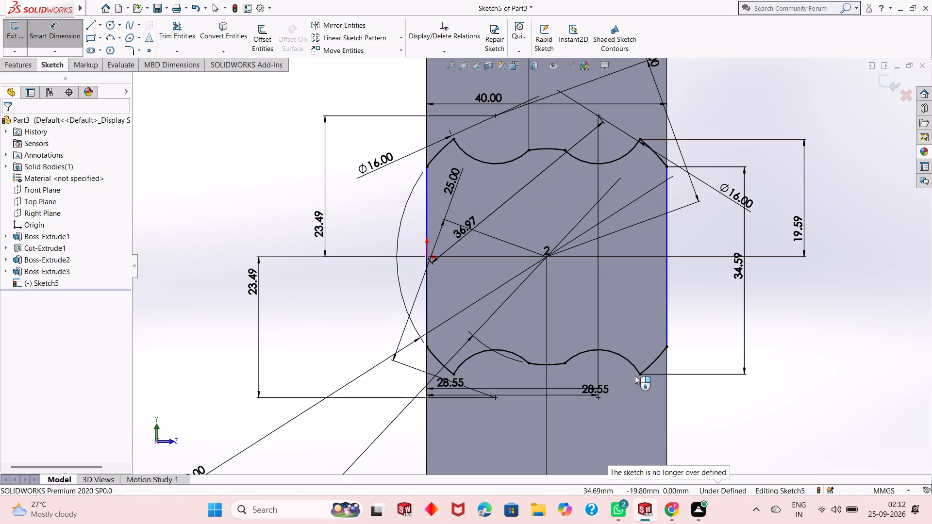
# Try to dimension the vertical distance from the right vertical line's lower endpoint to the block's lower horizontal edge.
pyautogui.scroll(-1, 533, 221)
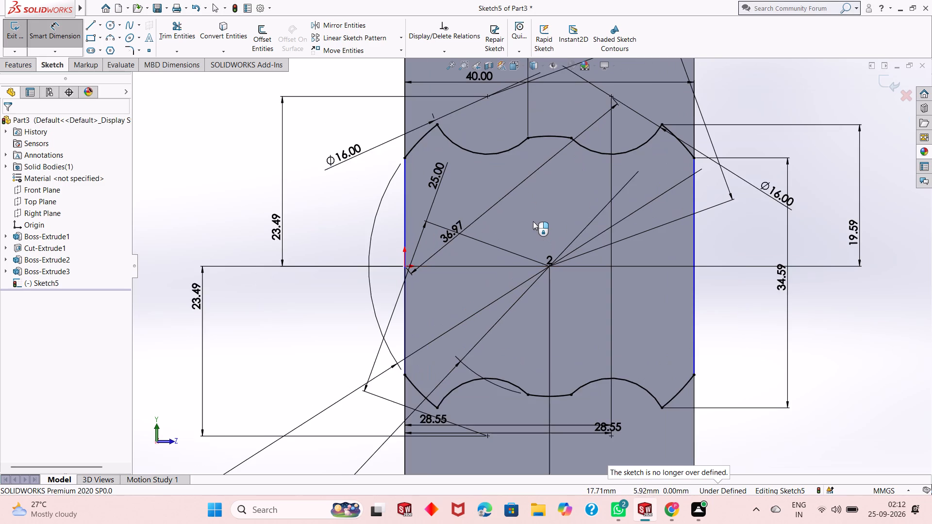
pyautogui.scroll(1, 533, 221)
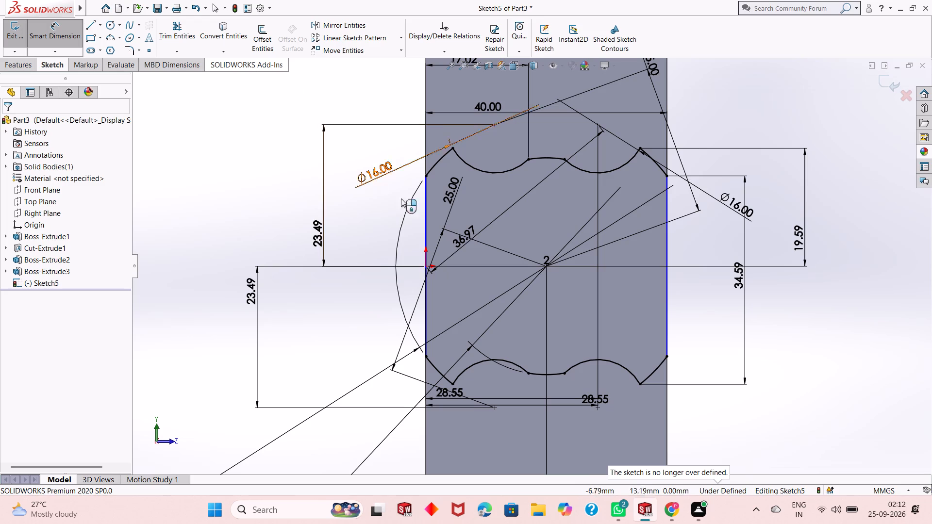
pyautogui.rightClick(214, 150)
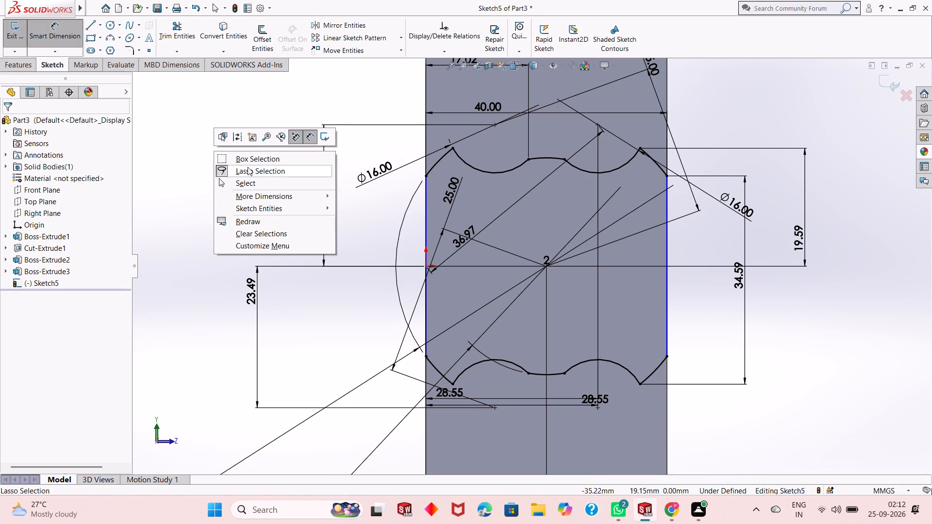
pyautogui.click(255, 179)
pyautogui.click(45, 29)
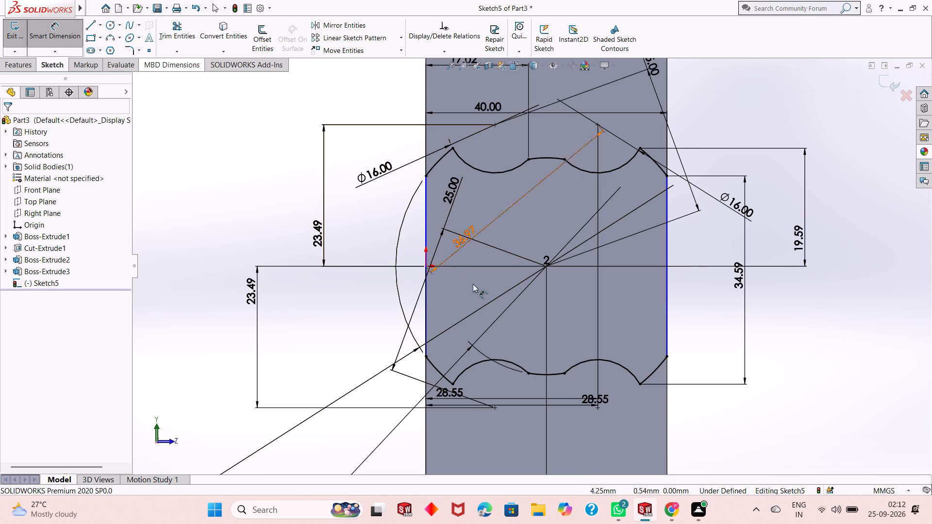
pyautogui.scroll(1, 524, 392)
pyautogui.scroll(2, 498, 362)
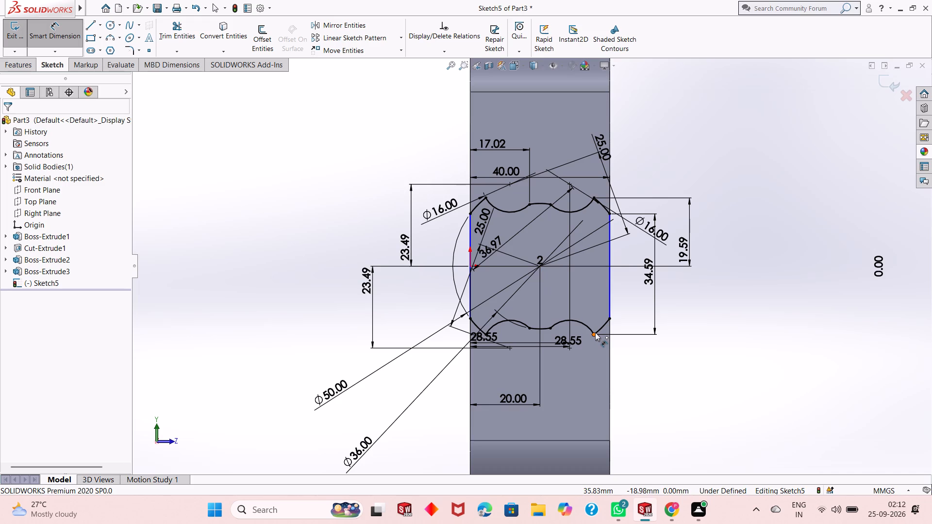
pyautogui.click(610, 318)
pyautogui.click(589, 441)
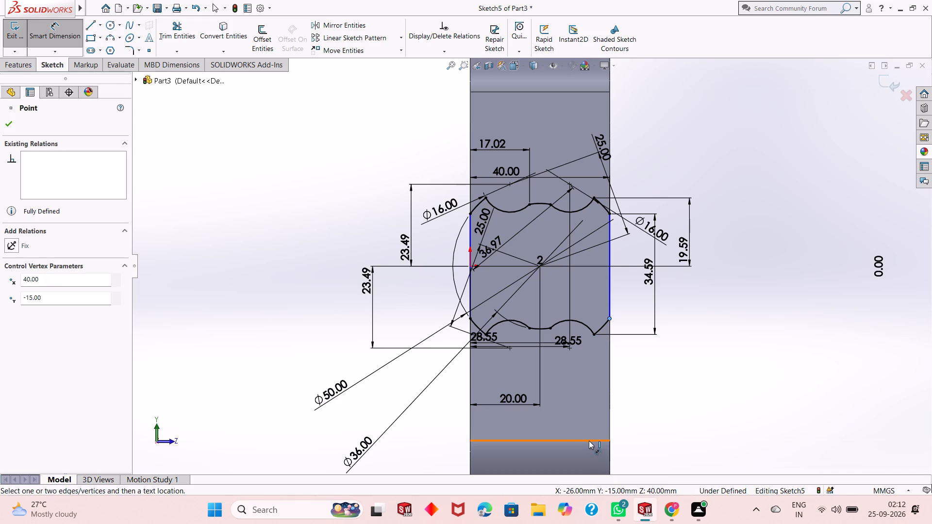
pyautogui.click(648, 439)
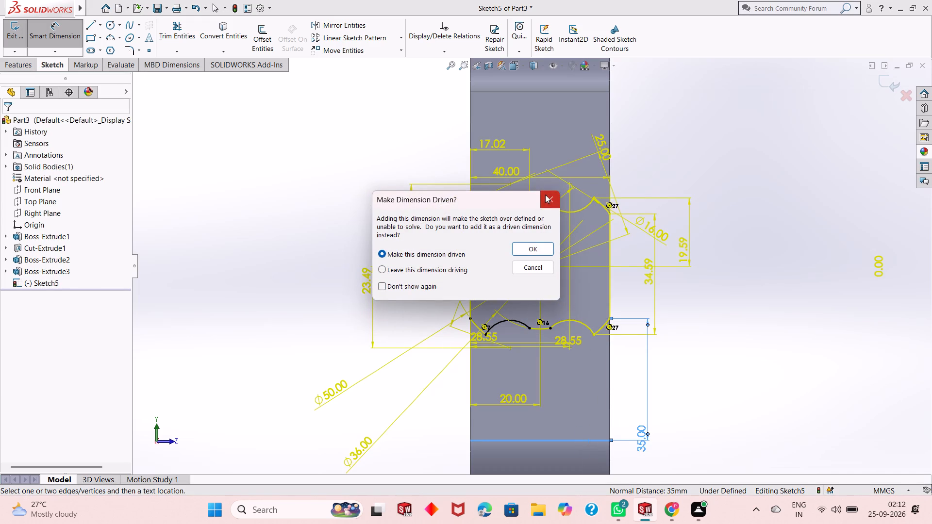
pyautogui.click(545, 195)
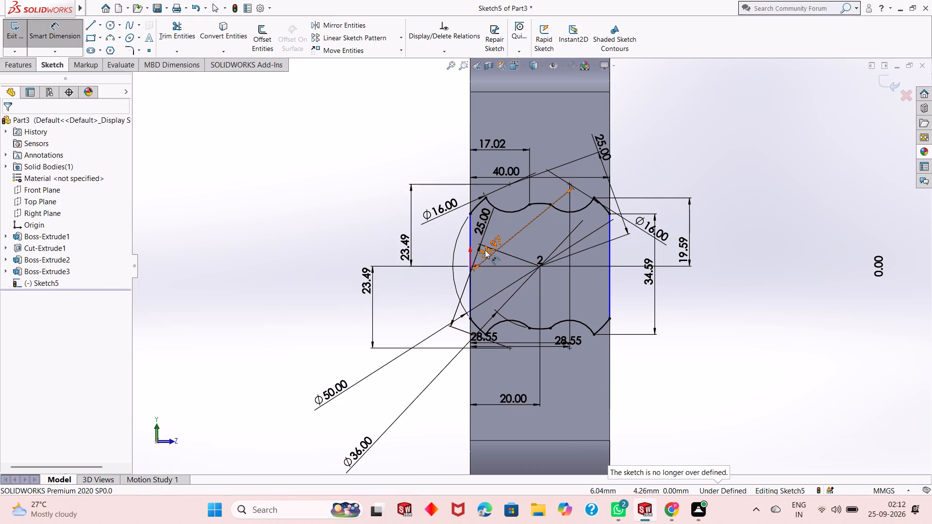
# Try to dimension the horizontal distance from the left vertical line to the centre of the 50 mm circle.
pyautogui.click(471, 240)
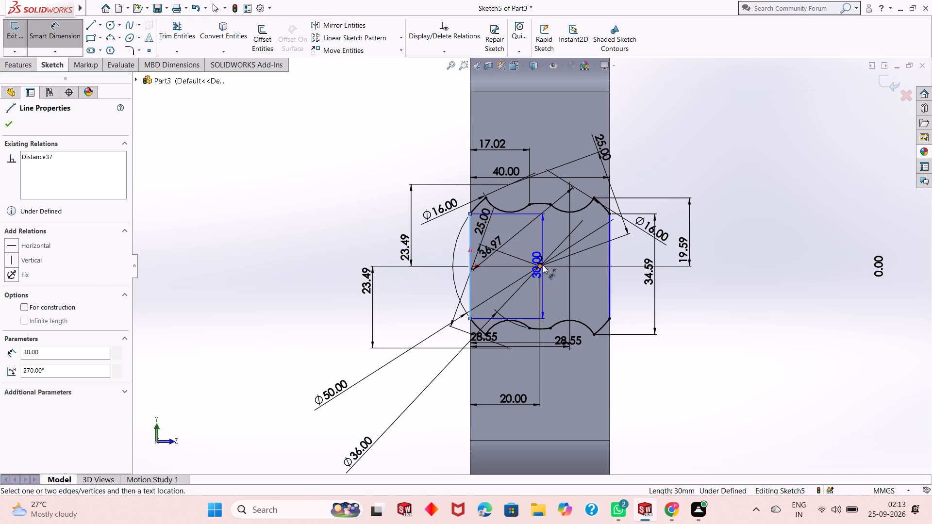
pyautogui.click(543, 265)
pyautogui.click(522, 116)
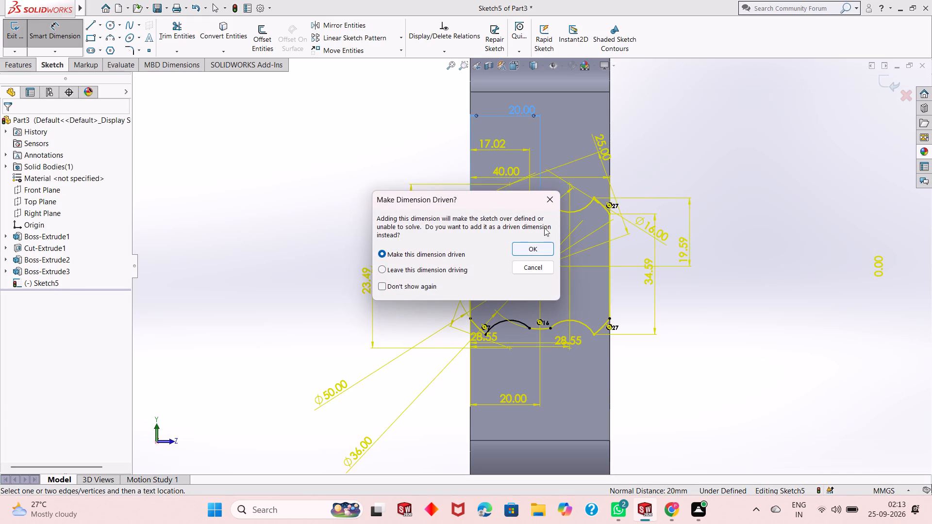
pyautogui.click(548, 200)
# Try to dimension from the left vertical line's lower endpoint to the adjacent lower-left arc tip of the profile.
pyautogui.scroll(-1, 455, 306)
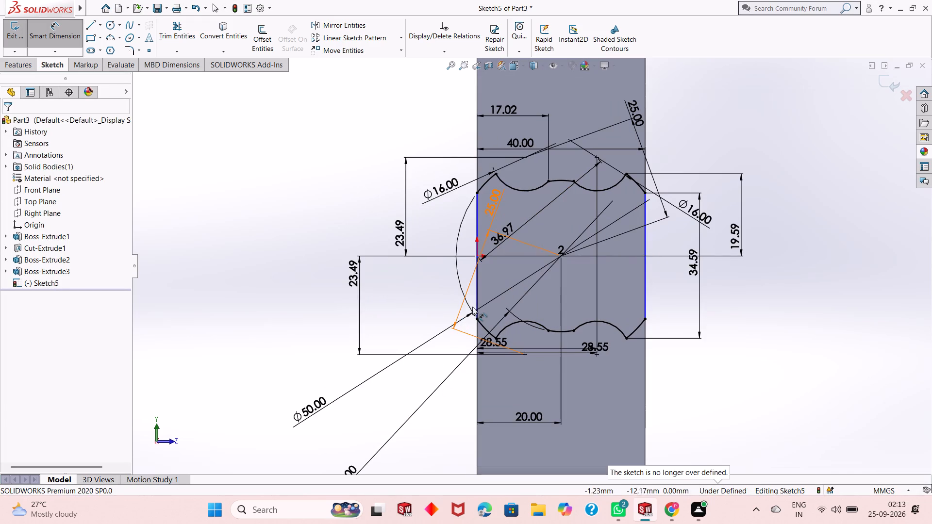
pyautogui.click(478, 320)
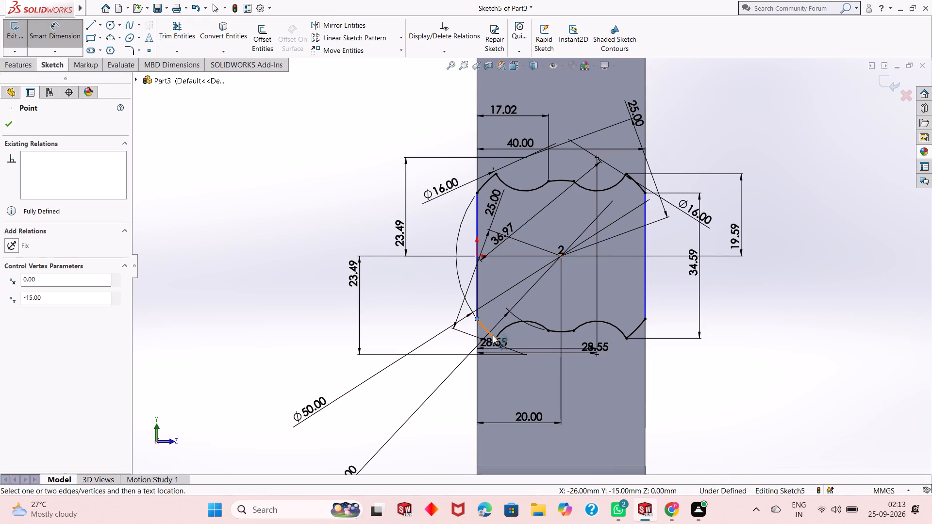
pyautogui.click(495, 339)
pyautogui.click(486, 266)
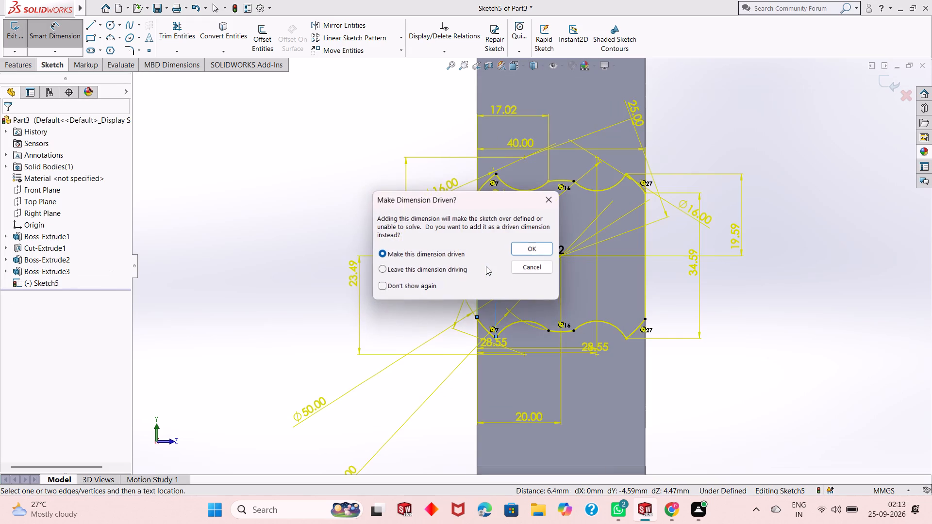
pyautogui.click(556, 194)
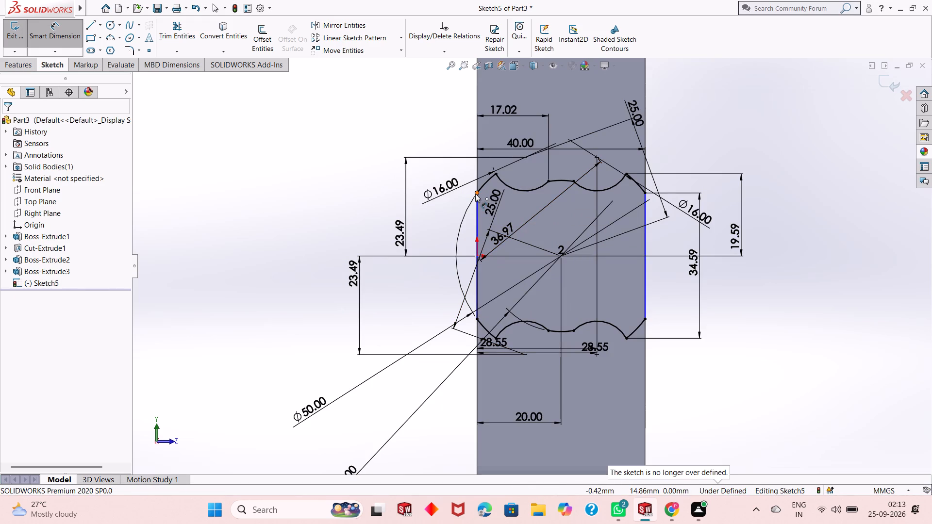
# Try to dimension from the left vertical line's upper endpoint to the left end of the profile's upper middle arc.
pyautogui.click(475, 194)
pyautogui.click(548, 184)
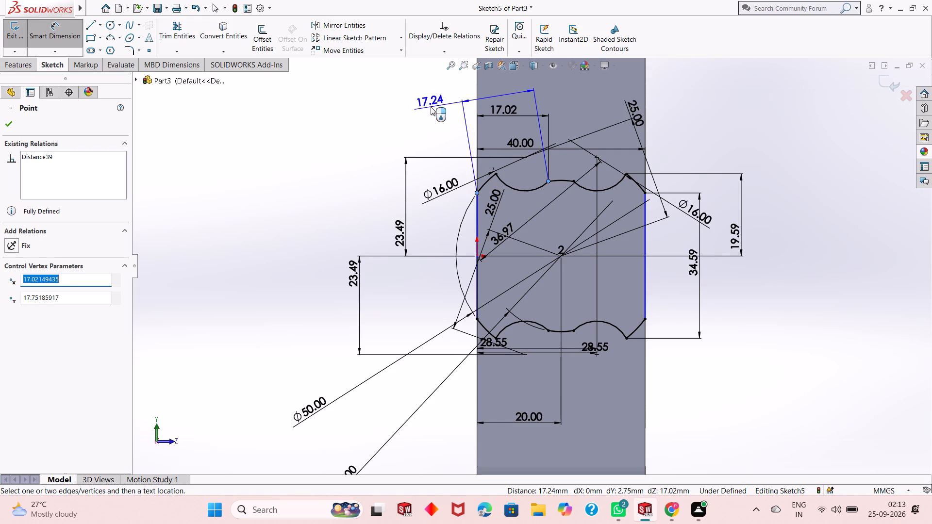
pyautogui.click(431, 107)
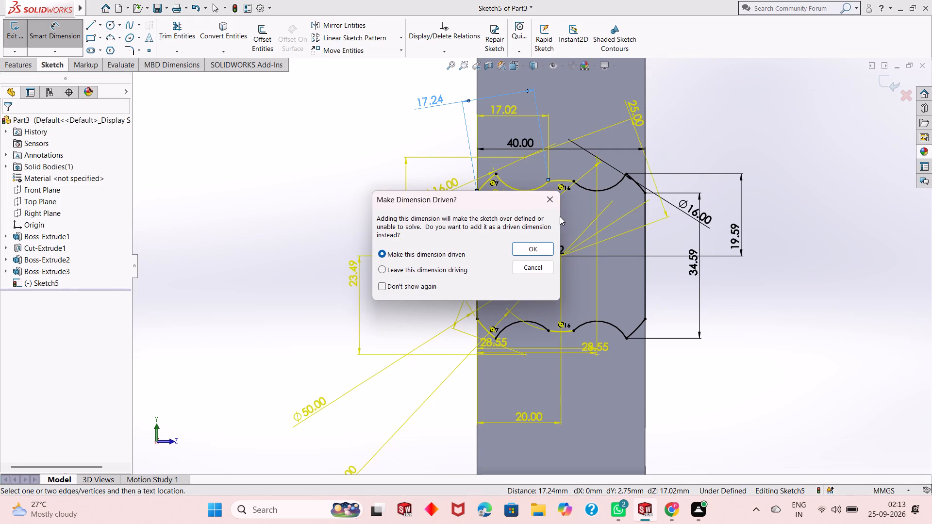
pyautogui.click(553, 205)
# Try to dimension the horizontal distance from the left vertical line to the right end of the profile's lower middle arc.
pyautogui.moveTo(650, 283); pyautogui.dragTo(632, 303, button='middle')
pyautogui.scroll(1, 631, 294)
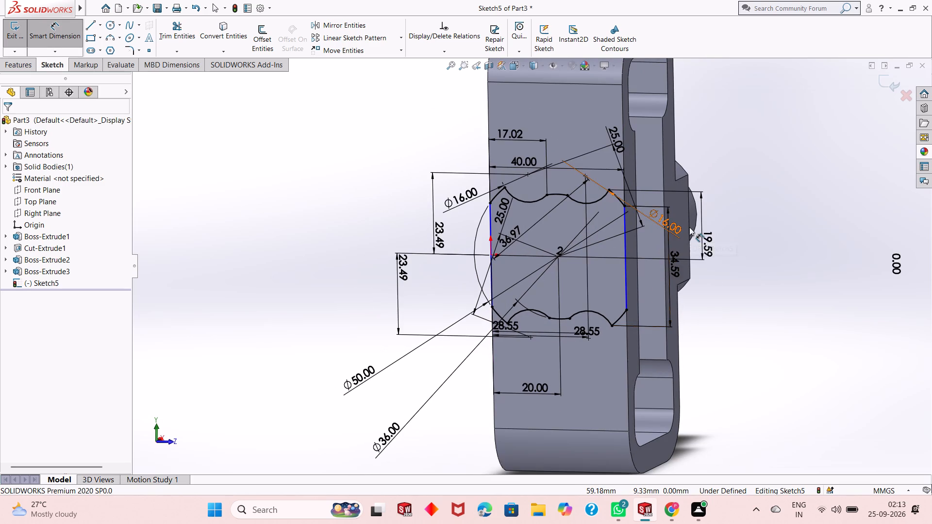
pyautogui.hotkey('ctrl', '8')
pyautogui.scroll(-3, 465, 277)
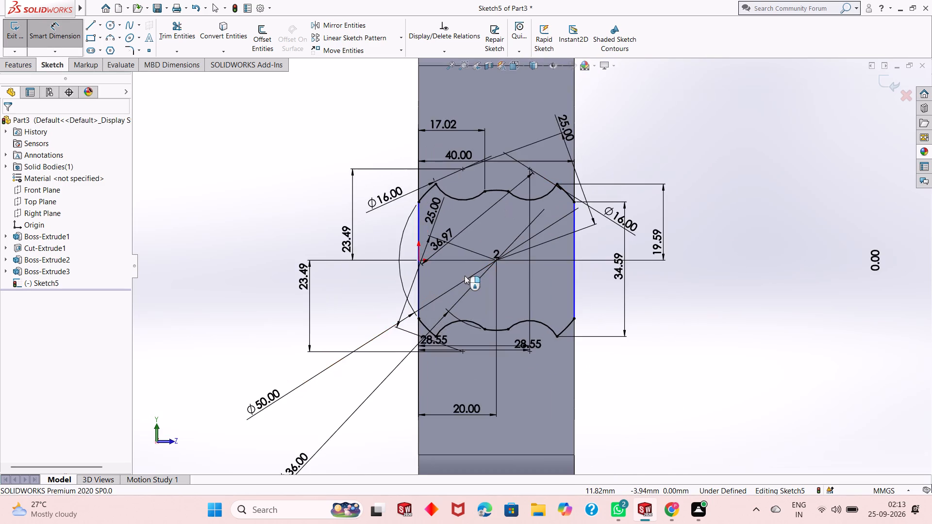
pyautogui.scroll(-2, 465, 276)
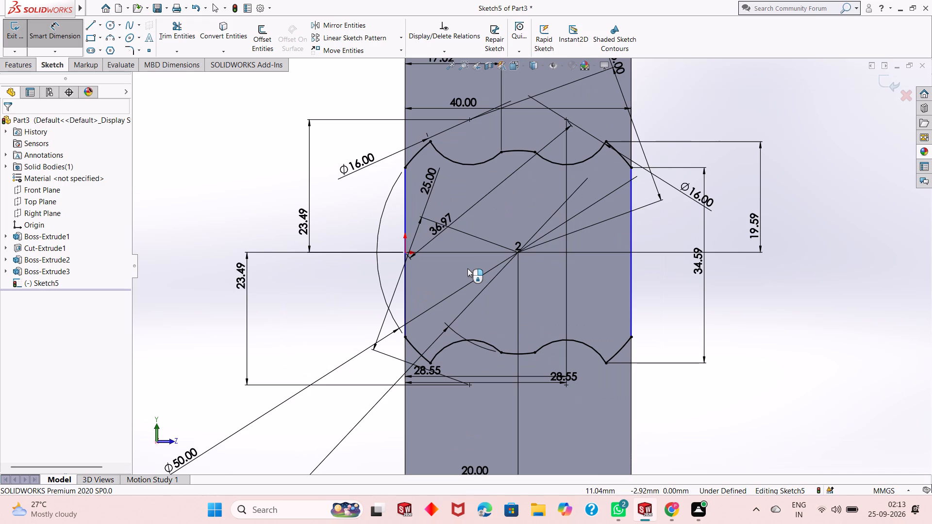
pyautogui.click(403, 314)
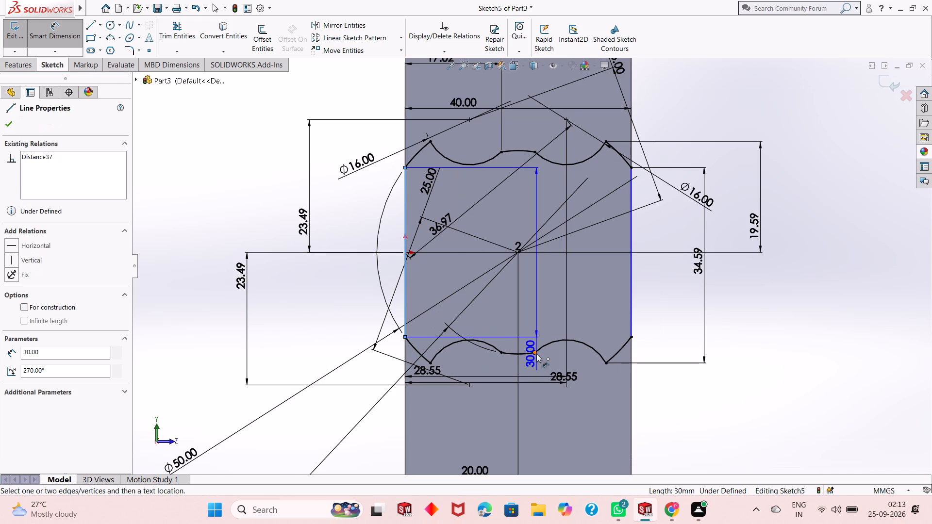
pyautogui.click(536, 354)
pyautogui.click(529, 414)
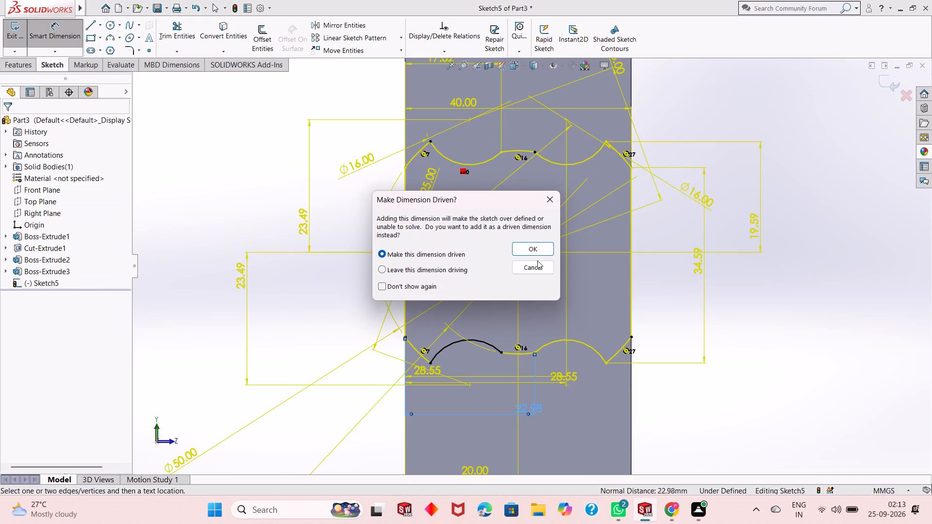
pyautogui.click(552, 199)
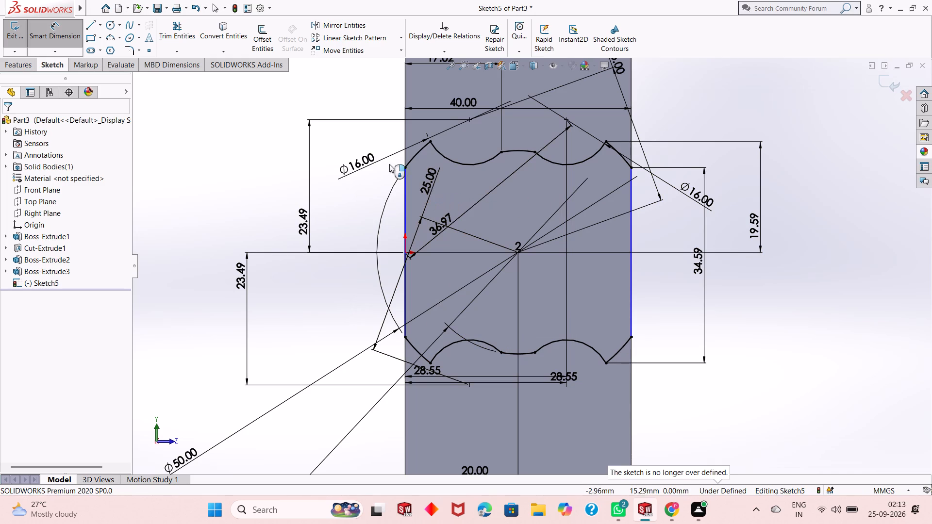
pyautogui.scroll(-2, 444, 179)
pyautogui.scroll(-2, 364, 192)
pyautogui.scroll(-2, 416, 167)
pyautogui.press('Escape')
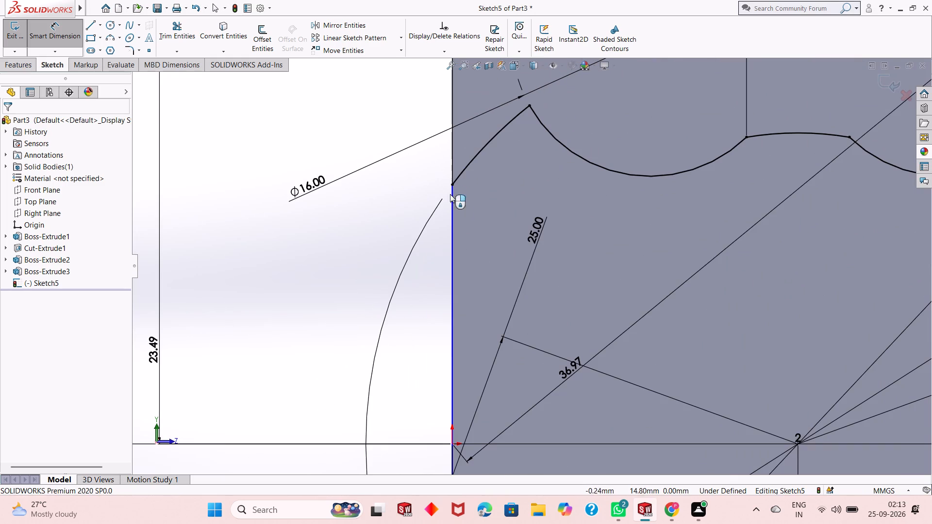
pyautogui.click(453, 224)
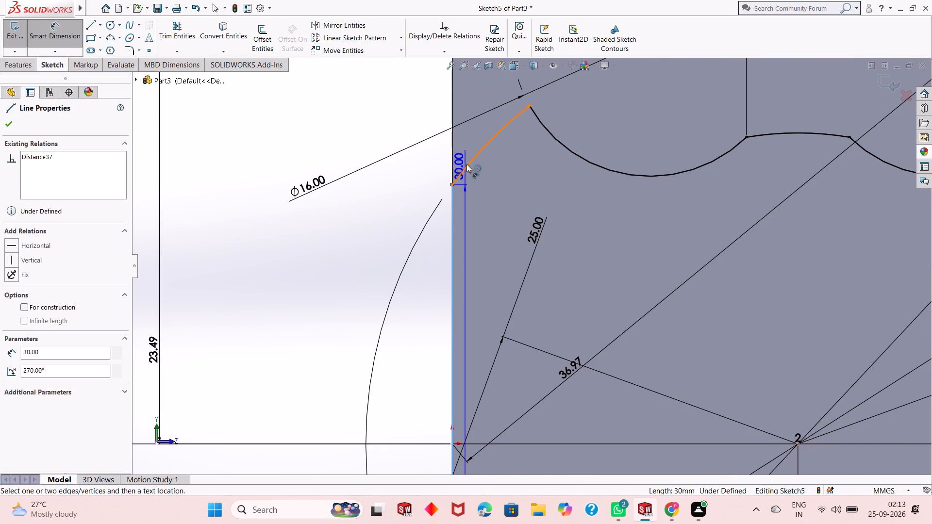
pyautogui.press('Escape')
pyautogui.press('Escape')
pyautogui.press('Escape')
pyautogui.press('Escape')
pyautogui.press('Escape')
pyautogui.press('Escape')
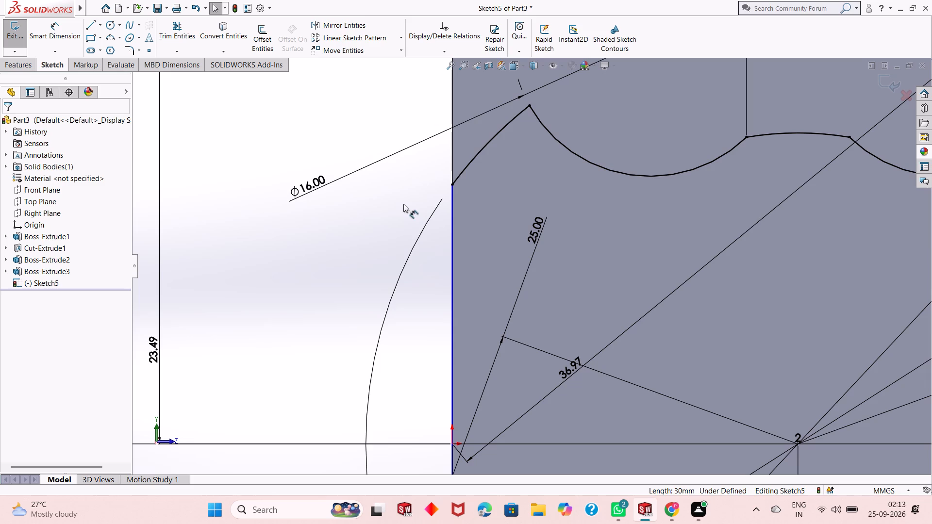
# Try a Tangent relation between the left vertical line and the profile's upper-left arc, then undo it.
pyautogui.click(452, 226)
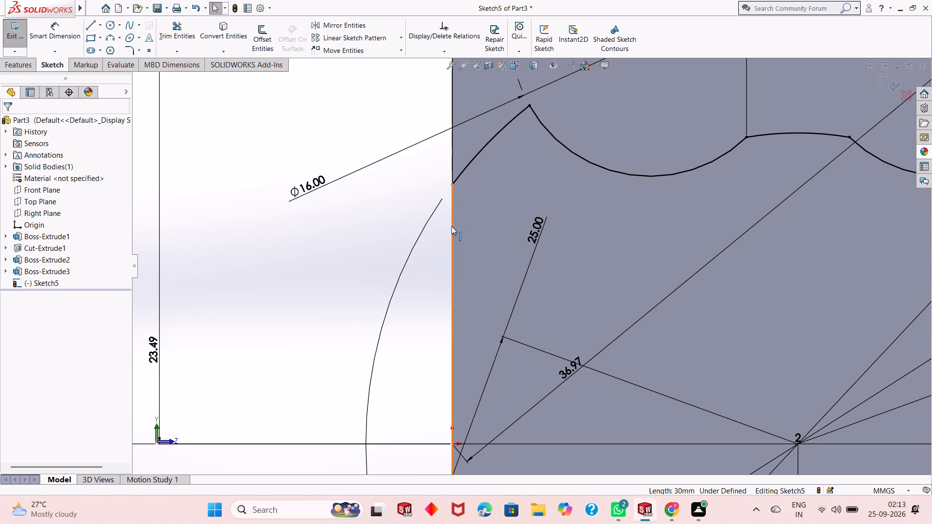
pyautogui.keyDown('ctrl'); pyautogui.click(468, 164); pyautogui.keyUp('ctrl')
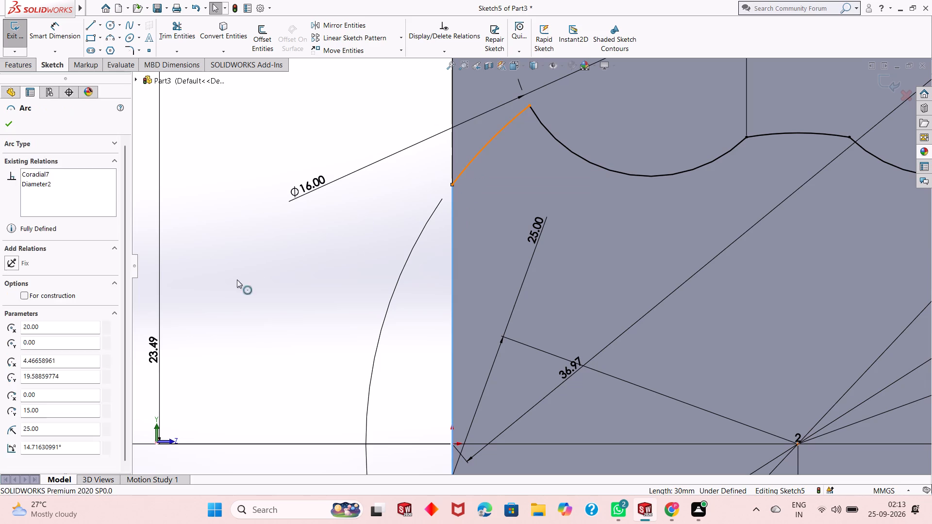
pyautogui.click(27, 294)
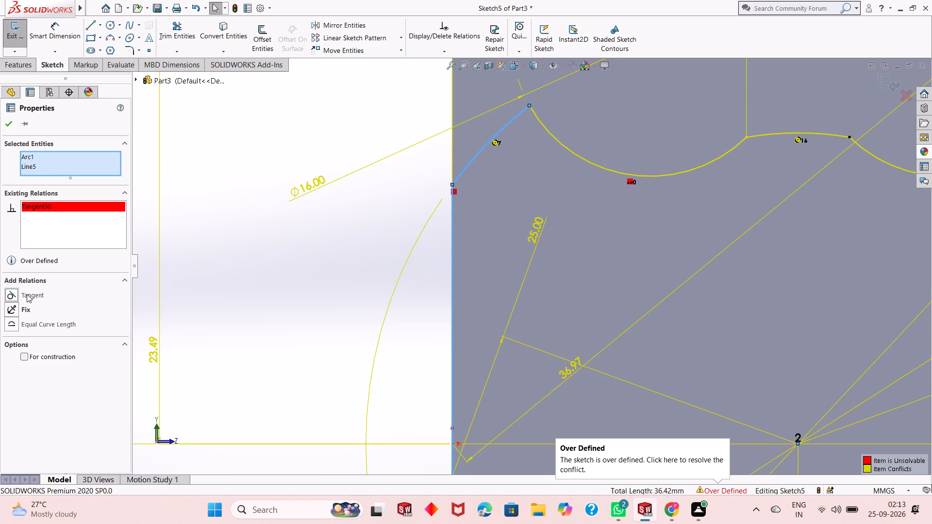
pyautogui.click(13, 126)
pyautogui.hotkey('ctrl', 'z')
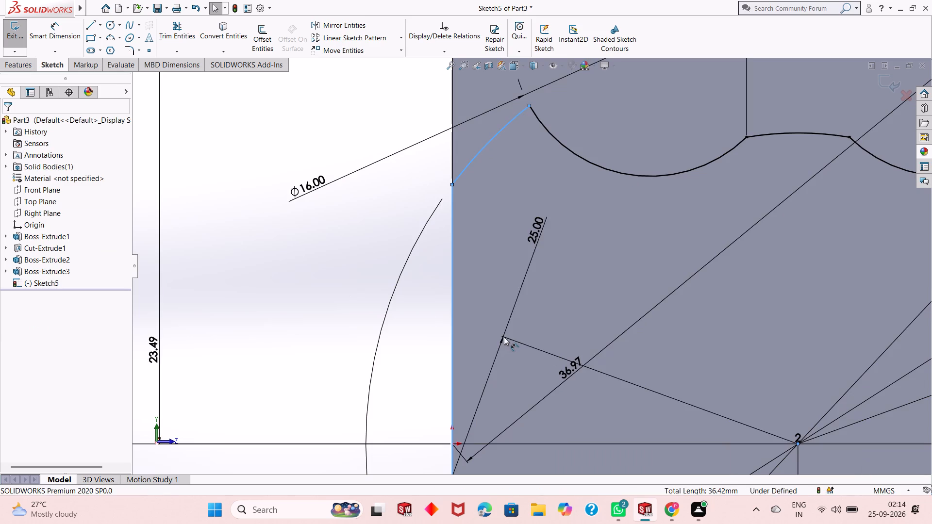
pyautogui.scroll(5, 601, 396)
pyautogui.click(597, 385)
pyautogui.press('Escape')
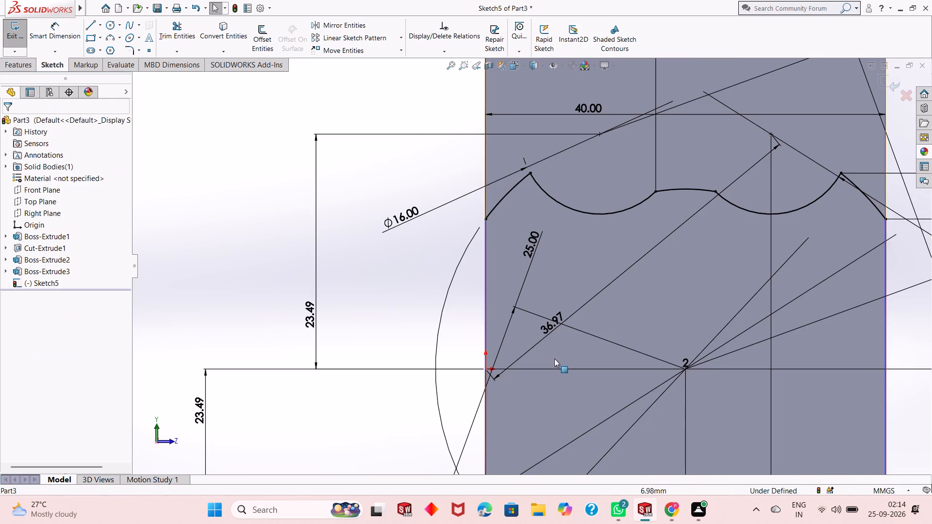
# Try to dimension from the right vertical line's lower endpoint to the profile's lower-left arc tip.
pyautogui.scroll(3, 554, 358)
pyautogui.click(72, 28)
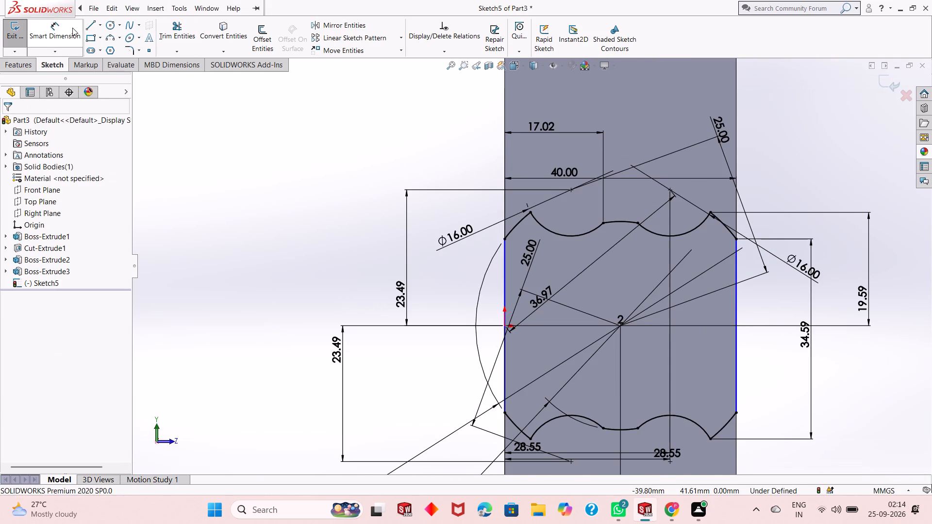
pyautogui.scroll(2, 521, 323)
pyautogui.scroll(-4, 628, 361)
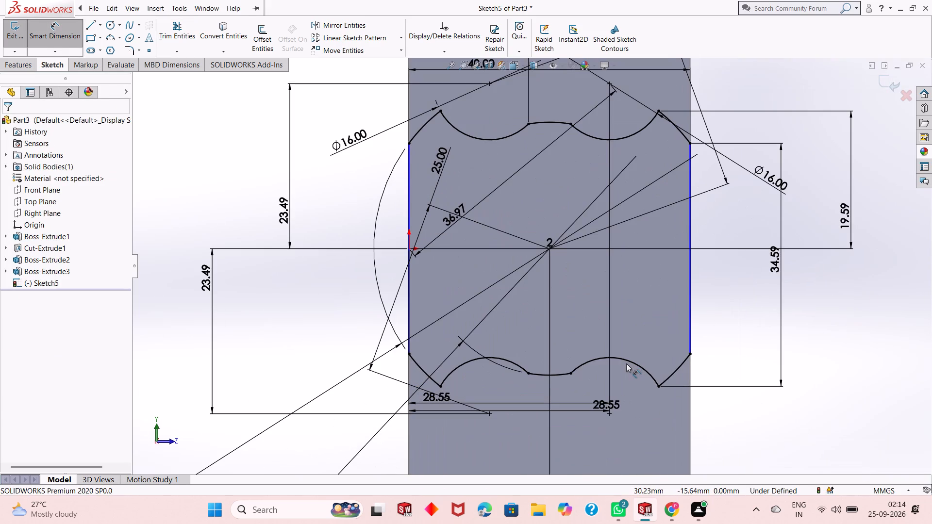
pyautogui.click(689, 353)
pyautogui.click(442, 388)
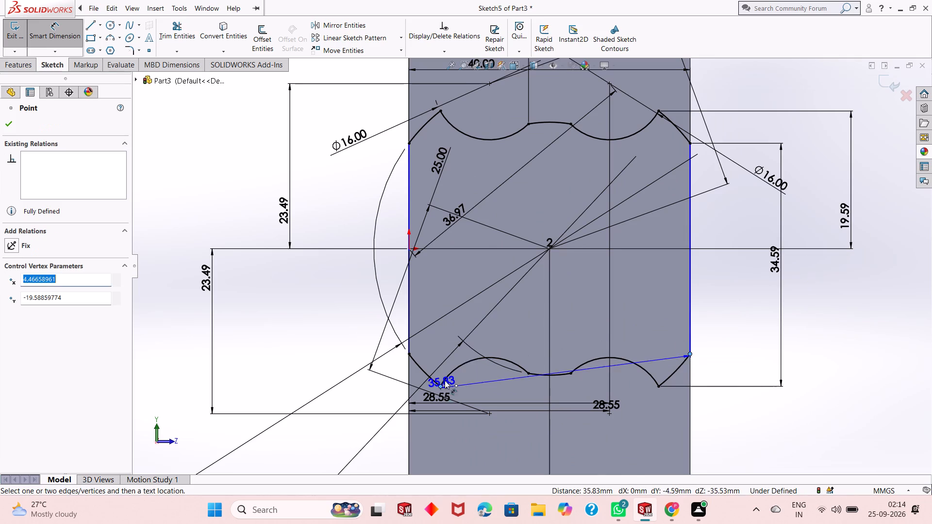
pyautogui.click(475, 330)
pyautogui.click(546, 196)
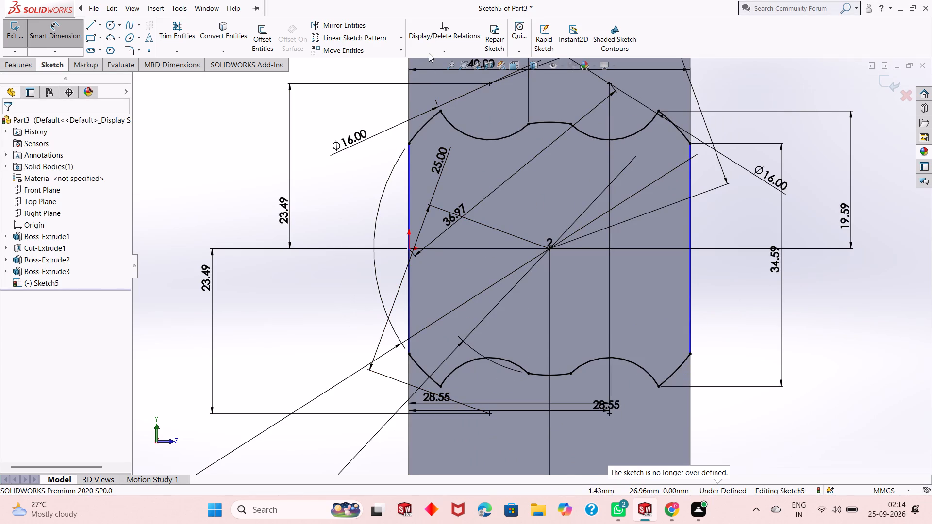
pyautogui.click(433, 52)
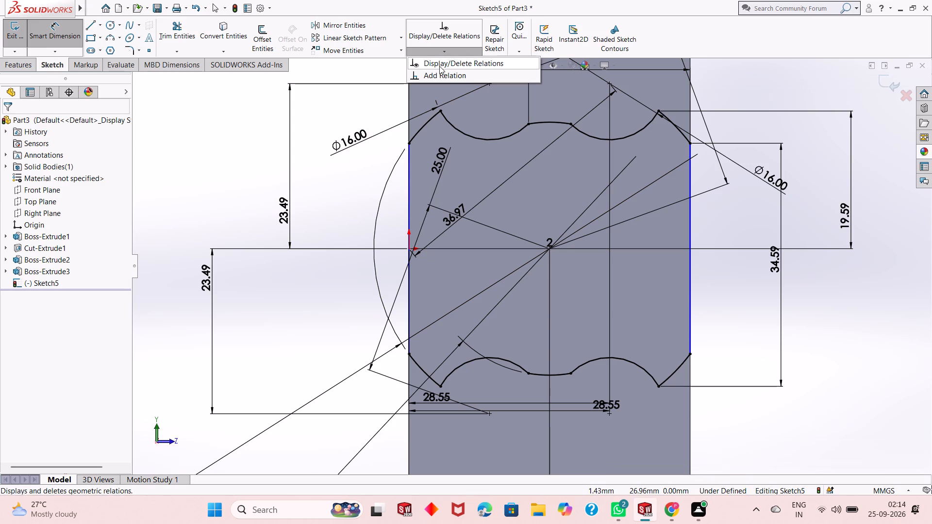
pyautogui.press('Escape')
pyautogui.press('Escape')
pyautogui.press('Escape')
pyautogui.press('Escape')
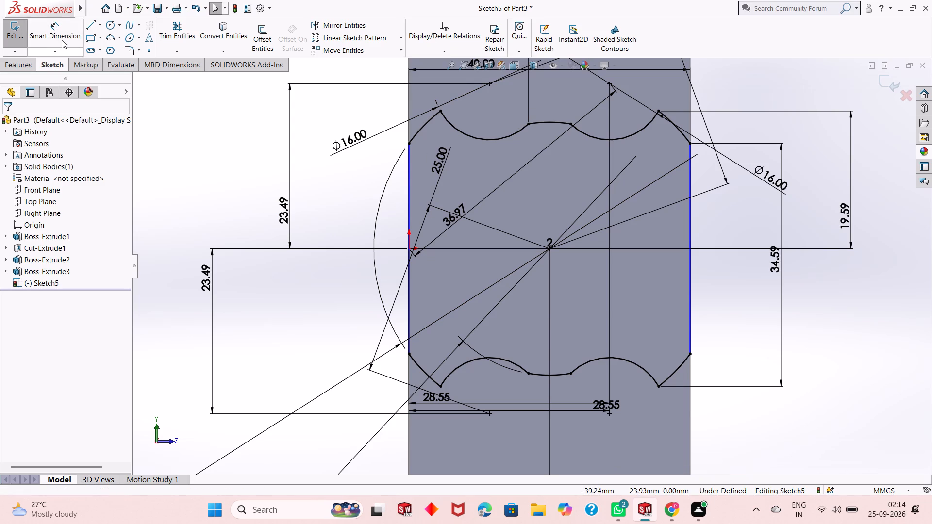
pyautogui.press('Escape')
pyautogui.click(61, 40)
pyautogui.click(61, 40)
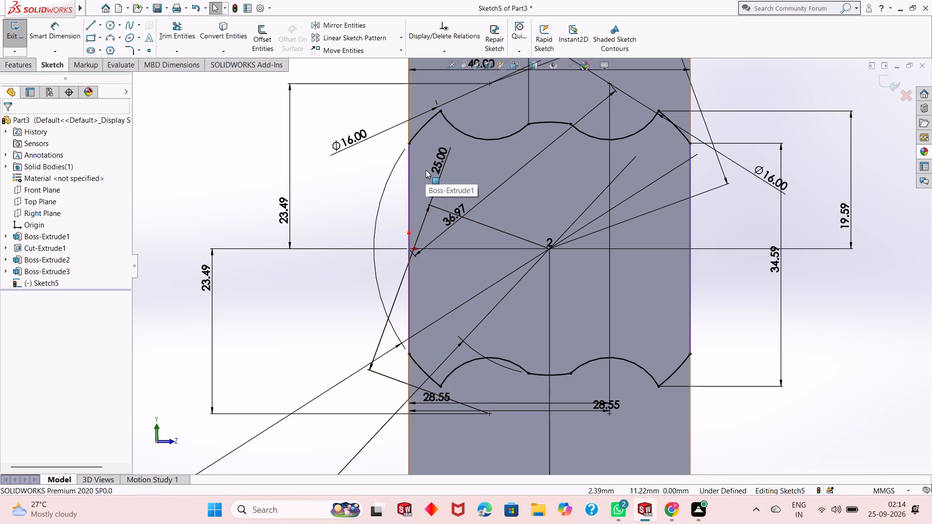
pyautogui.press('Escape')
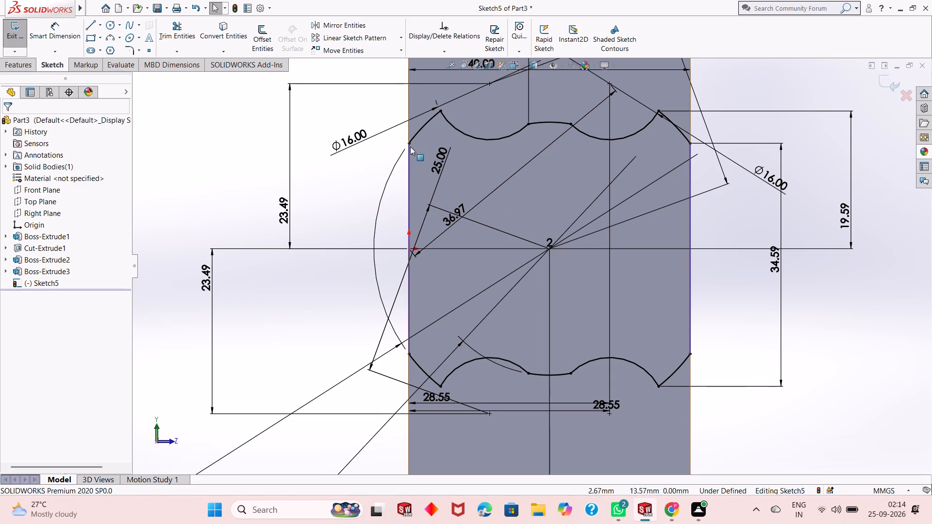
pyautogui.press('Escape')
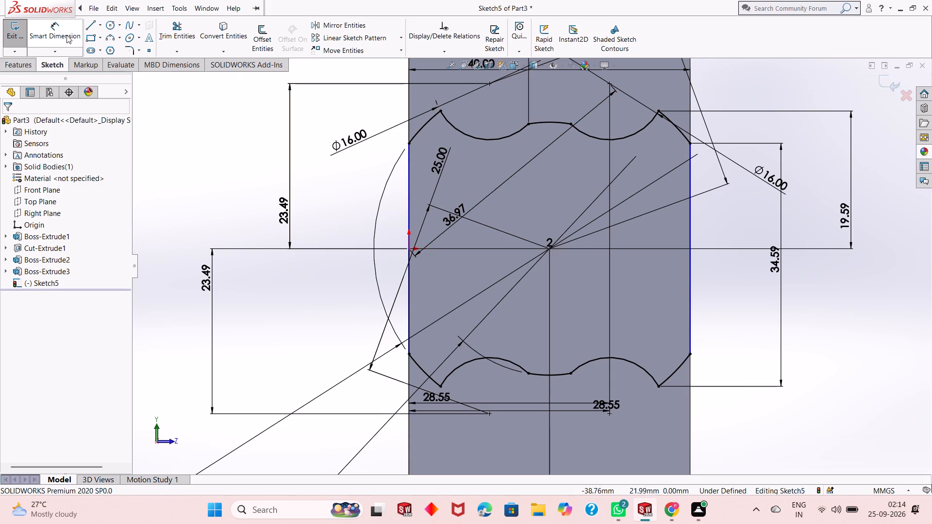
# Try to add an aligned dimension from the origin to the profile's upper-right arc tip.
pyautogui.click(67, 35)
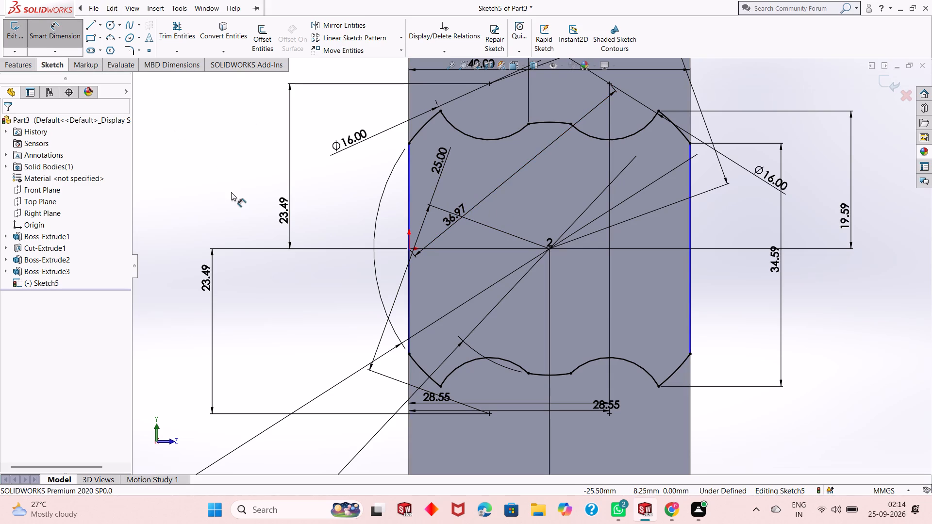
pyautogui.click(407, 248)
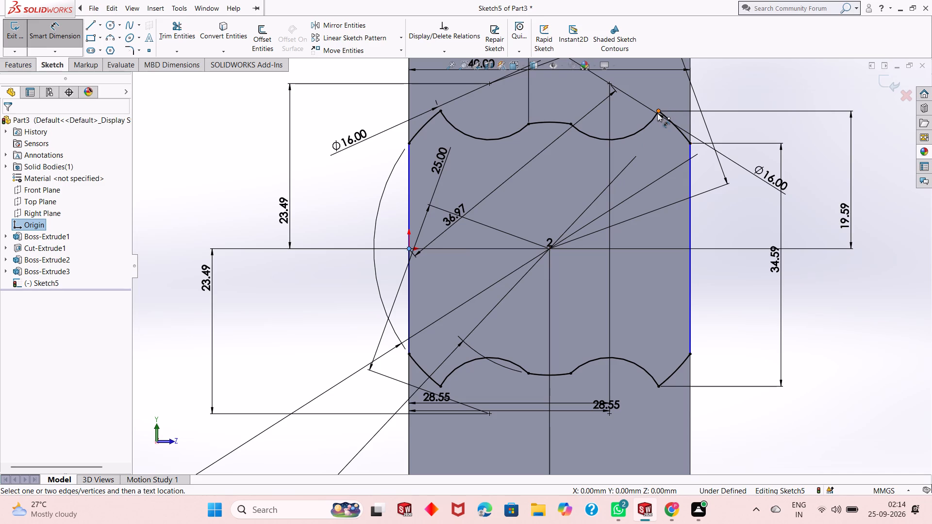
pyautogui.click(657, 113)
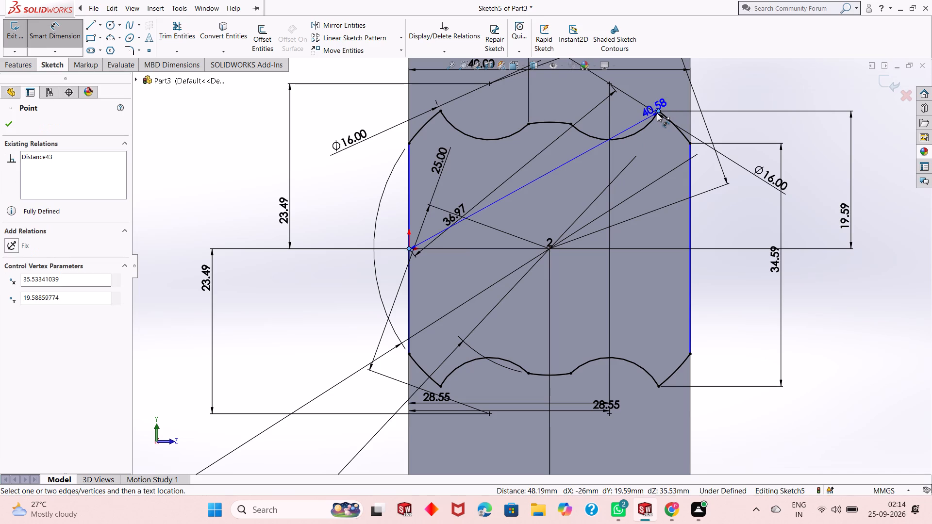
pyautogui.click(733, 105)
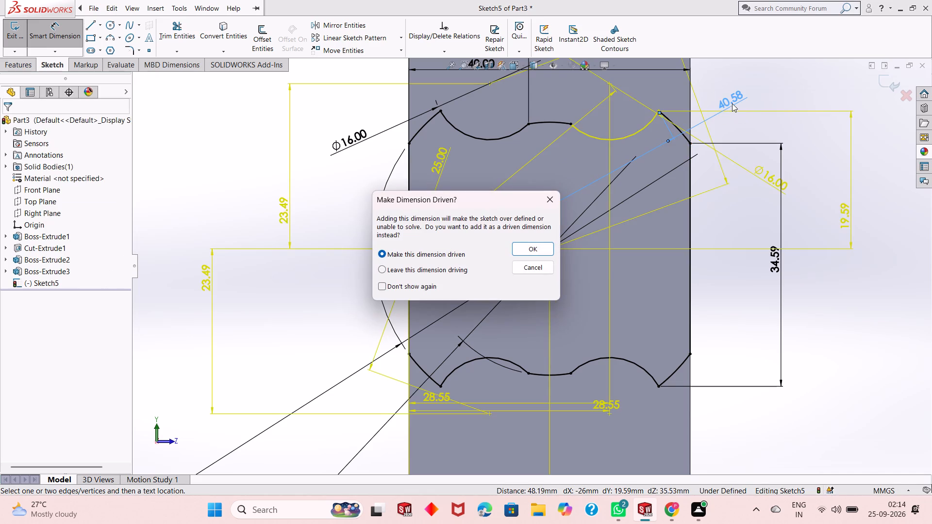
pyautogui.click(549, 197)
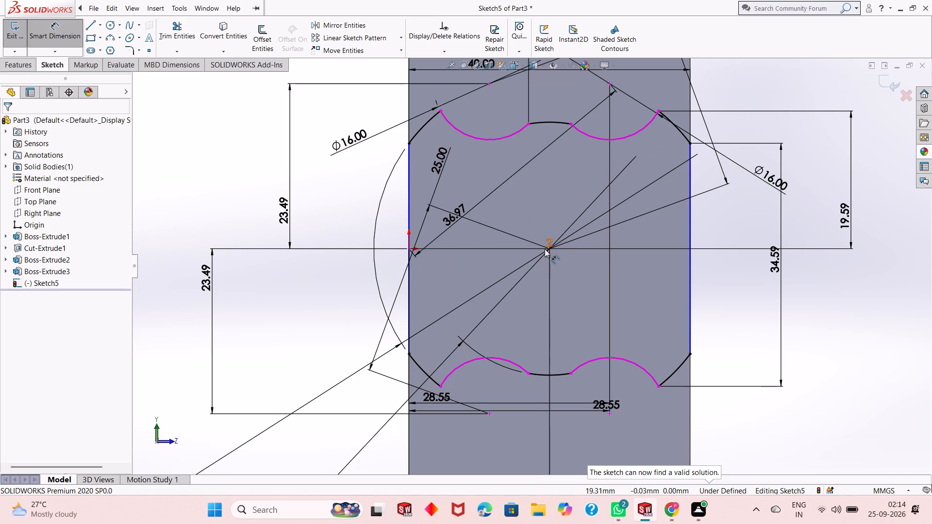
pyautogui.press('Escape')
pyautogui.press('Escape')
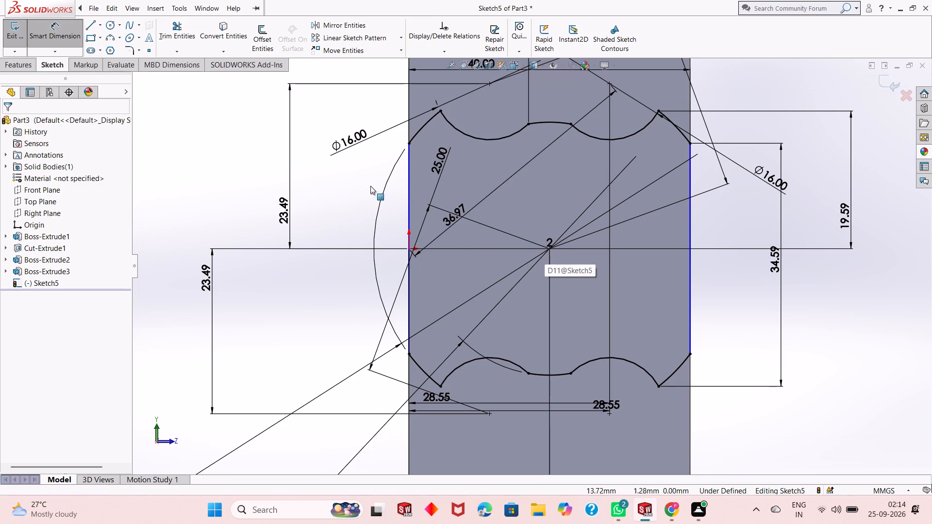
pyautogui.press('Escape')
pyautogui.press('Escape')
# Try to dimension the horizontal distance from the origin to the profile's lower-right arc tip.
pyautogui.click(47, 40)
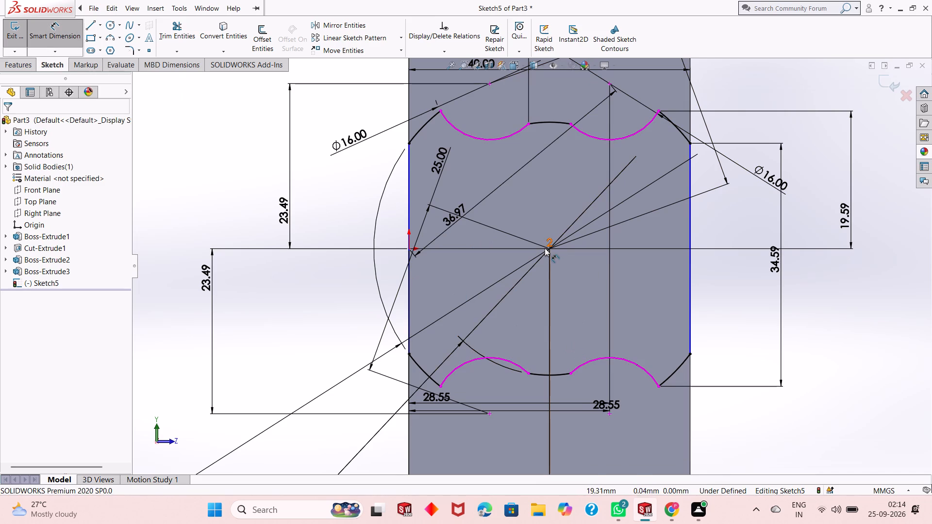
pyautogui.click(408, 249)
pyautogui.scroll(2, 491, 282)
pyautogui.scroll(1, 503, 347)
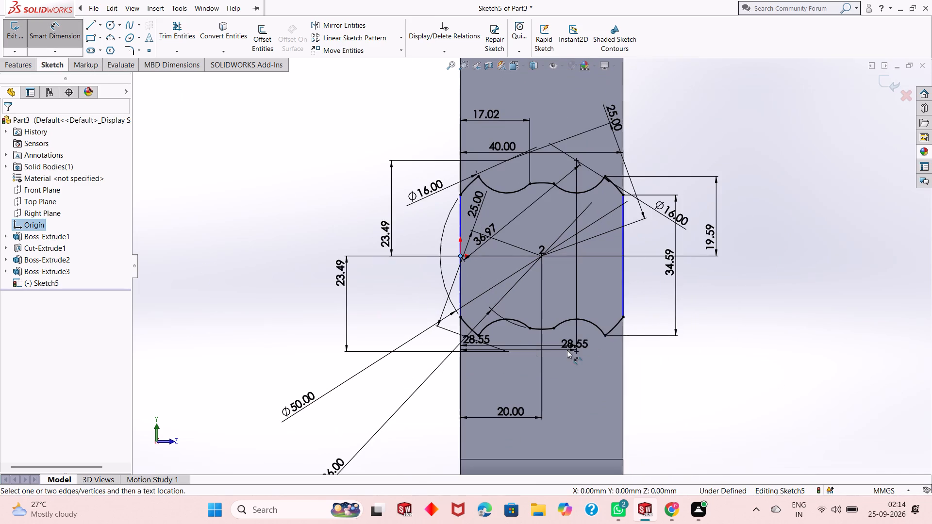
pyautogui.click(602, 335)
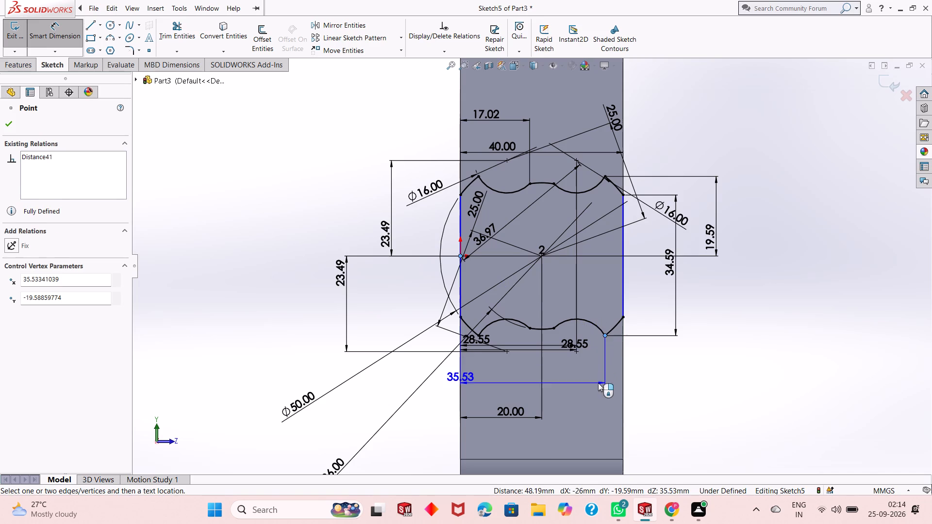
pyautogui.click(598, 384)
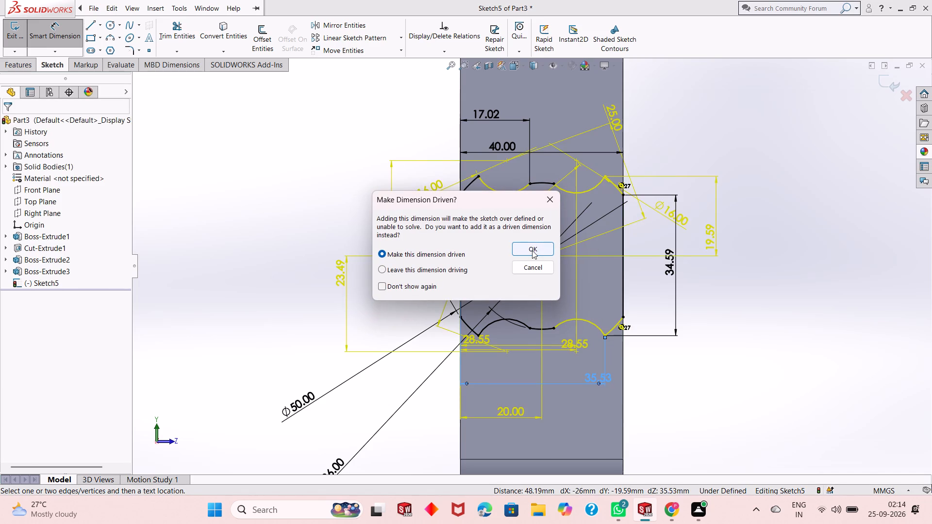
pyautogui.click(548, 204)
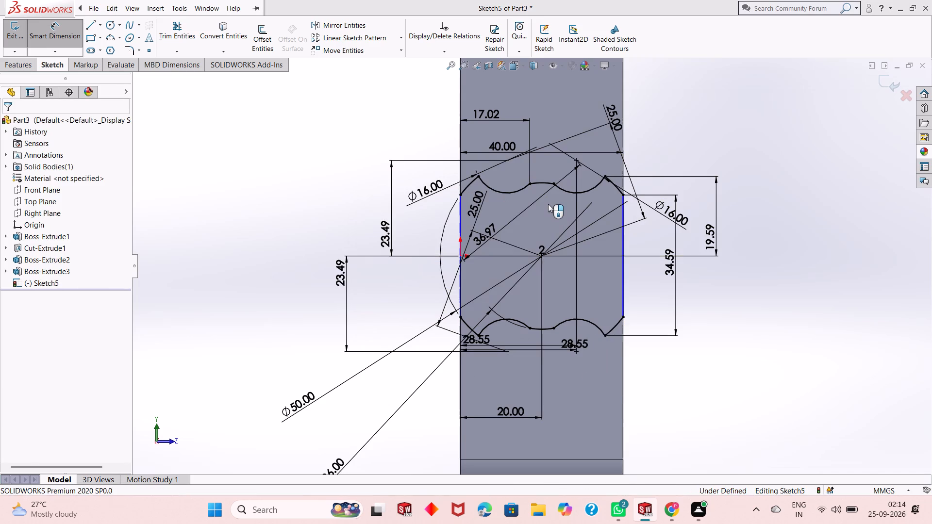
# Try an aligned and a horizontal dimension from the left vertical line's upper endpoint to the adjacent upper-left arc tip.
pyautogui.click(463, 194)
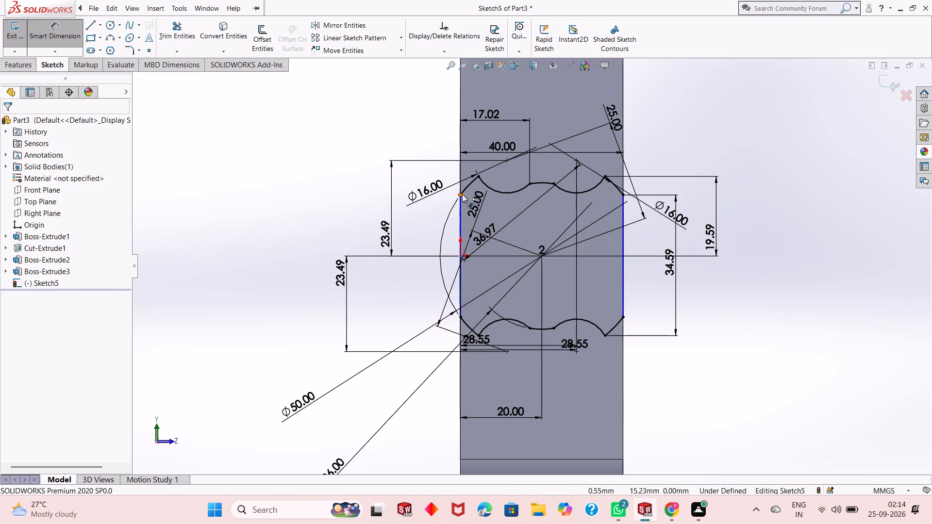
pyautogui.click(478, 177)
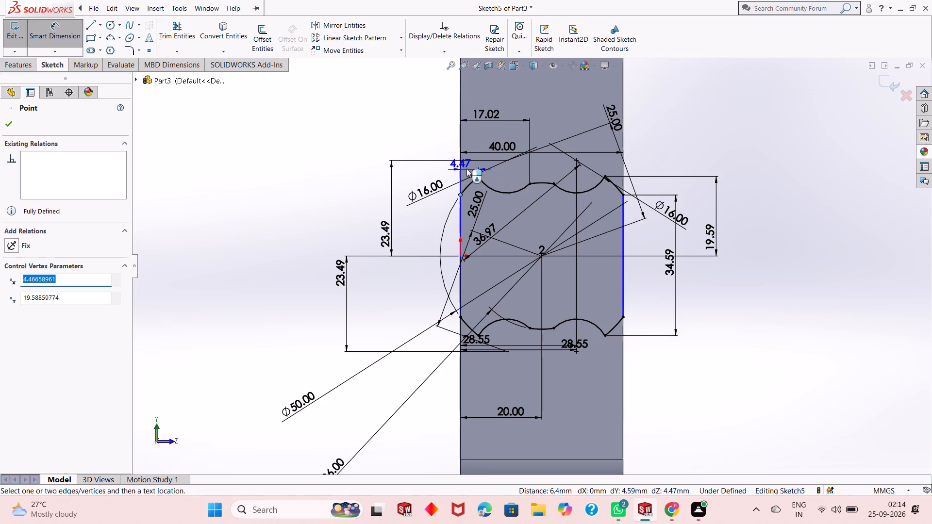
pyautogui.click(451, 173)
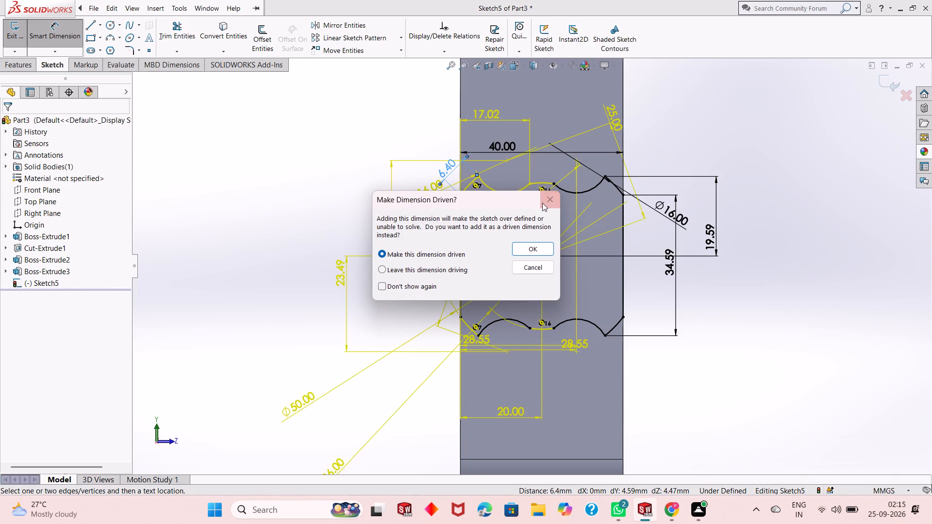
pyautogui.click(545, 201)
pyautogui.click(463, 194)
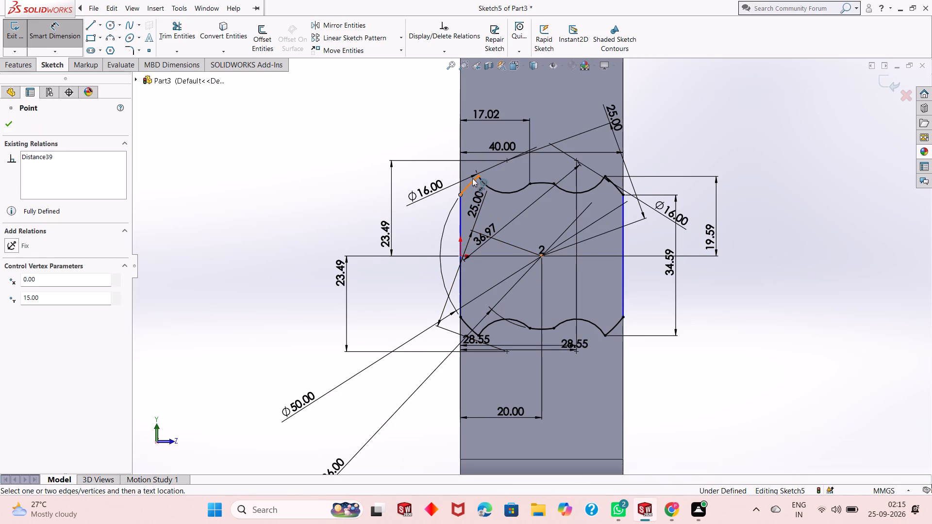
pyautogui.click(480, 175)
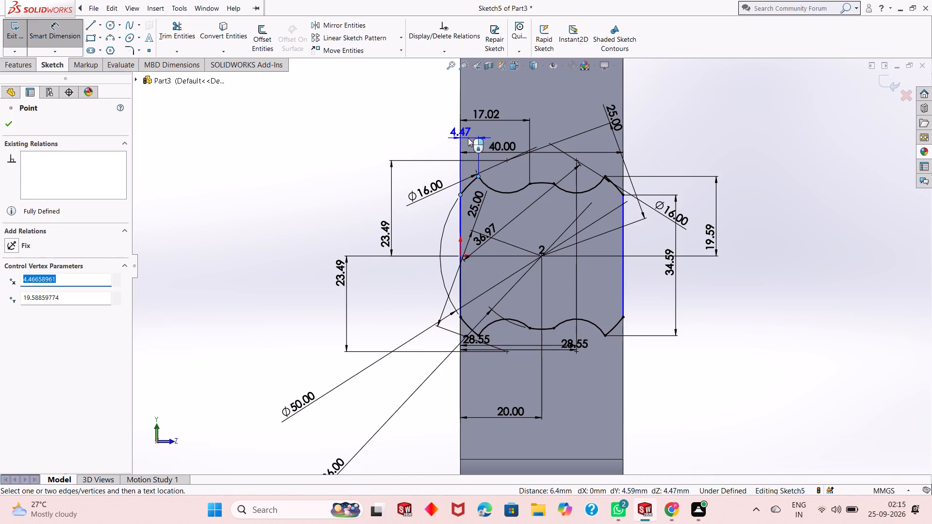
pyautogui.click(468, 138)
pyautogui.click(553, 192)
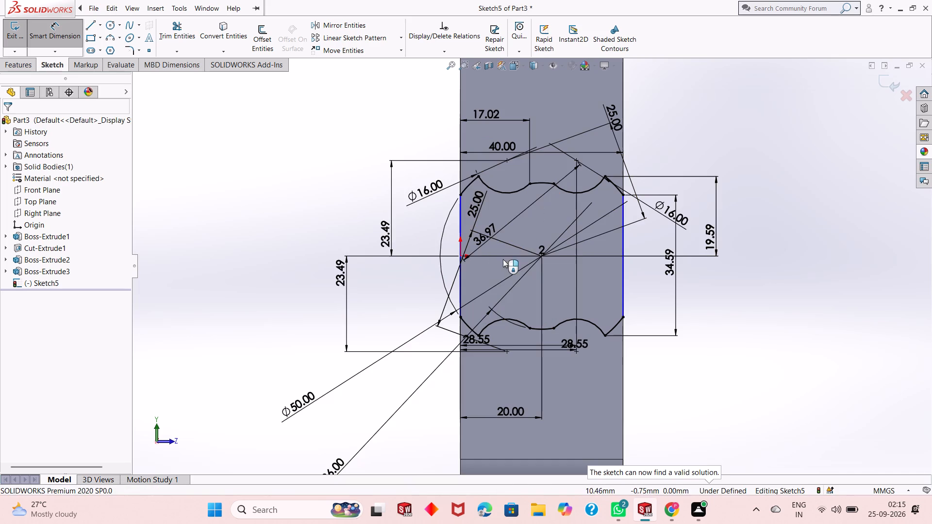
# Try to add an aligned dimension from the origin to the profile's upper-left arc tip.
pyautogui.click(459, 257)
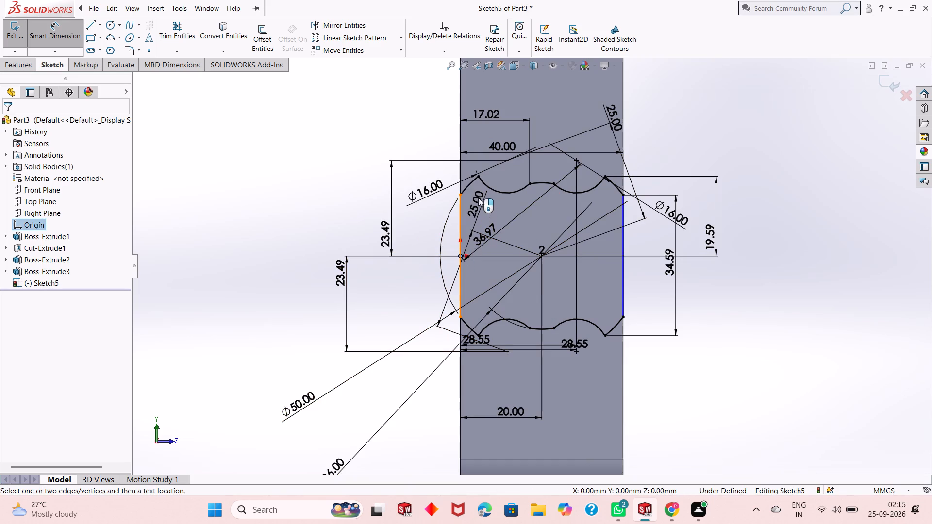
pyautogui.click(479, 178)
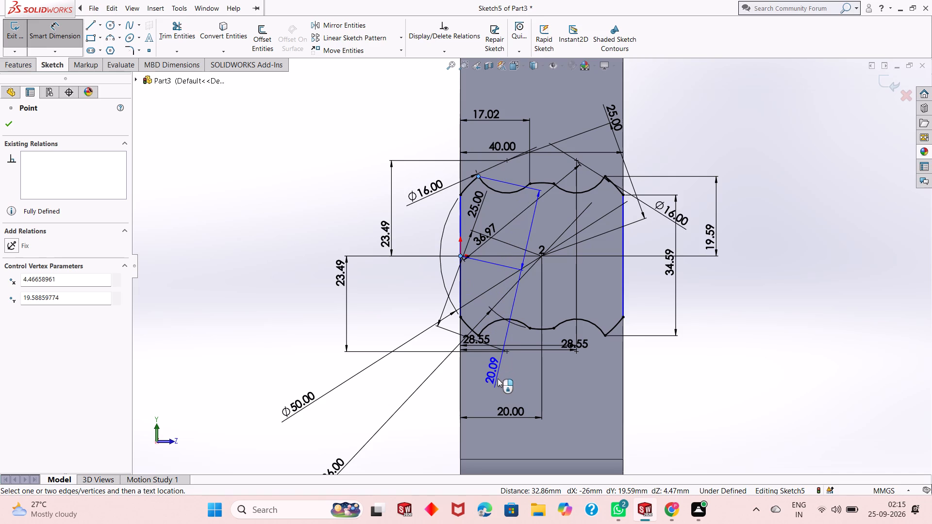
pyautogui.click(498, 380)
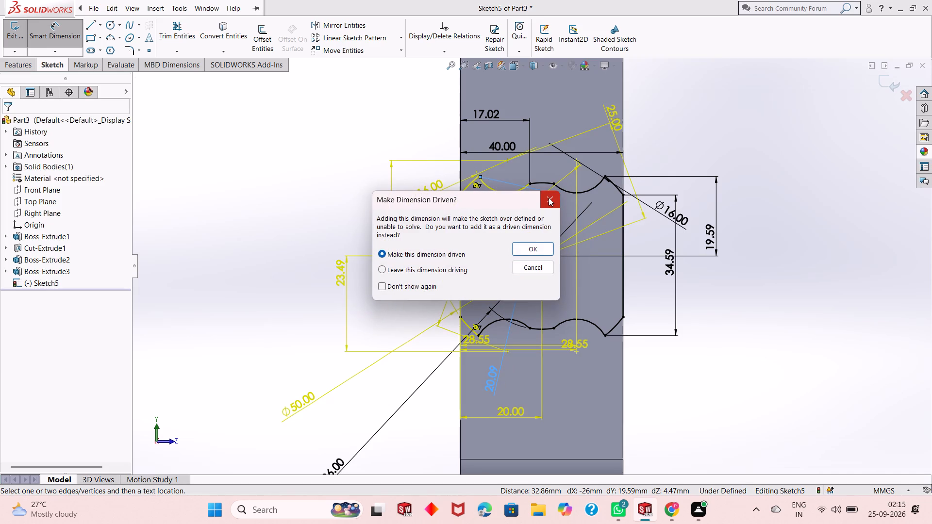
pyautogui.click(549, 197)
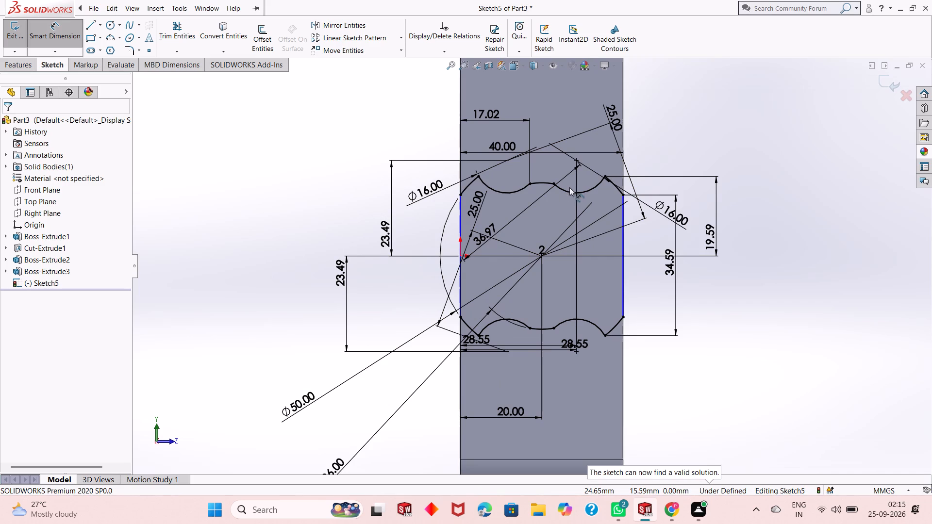
# Examine the profile's vertical side lines and arc tips against the block face from several angles, returning to a face-on view.
pyautogui.scroll(2, 556, 236)
pyautogui.scroll(-2, 552, 233)
pyautogui.scroll(2, 552, 233)
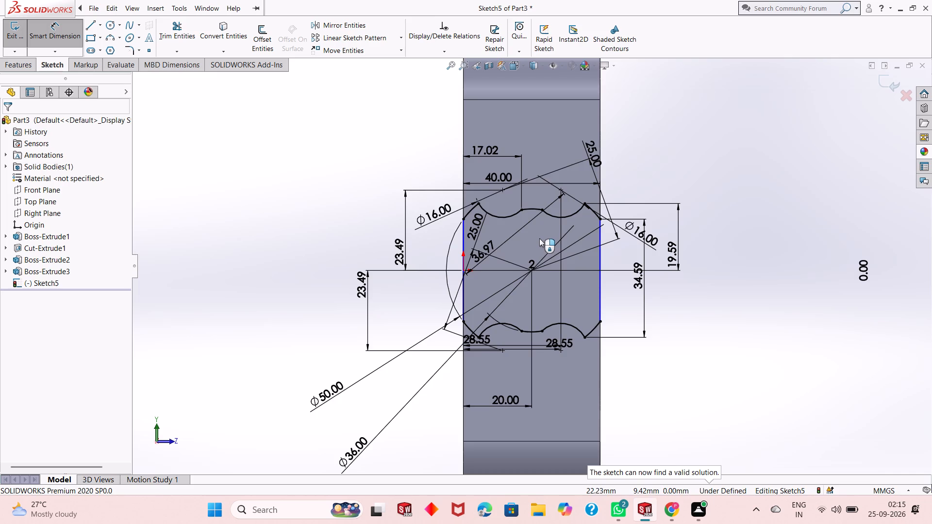
pyautogui.moveTo(538, 239); pyautogui.dragTo(576, 252, button='middle')
pyautogui.scroll(2, 584, 252)
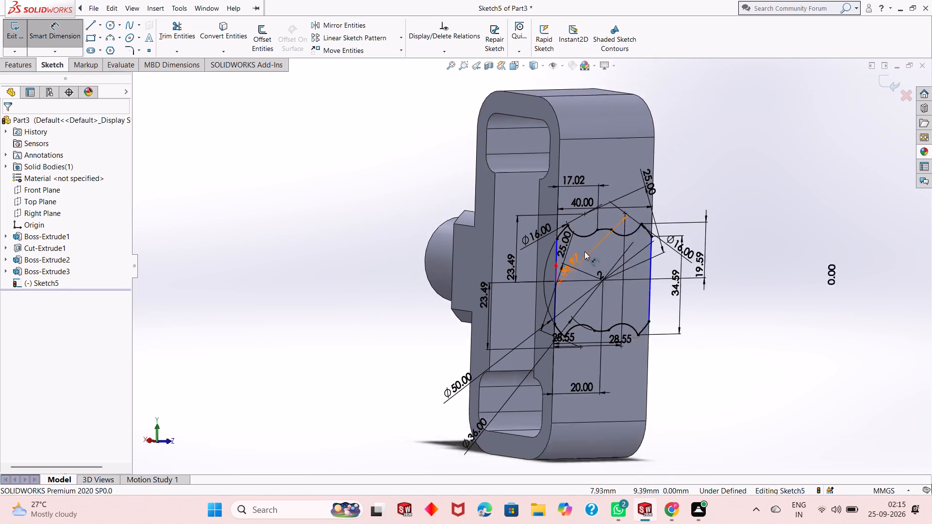
pyautogui.moveTo(686, 290); pyautogui.dragTo(682, 327, button='middle')
pyautogui.scroll(-3, 582, 296)
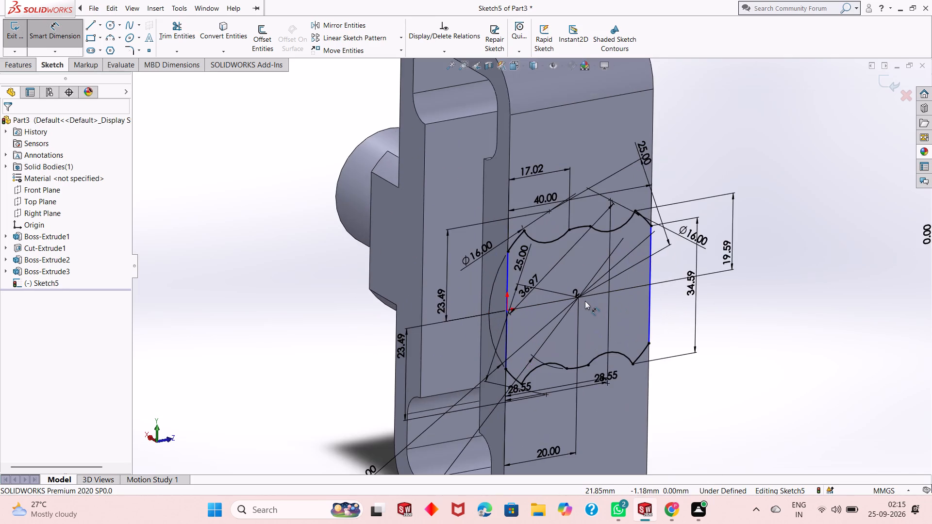
pyautogui.scroll(-3, 585, 298)
pyautogui.scroll(-1, 506, 266)
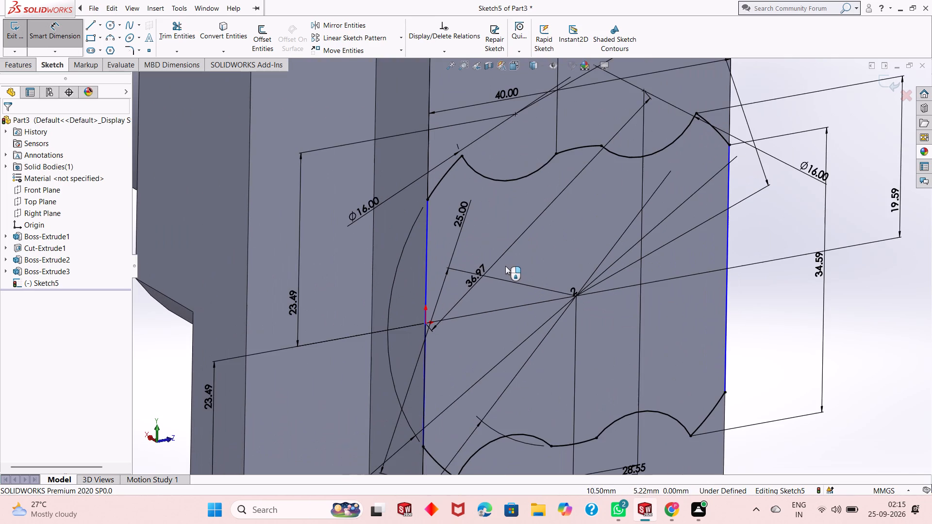
pyautogui.moveTo(505, 266); pyautogui.dragTo(477, 273, button='middle')
pyautogui.scroll(-4, 450, 240)
pyautogui.scroll(-2, 396, 197)
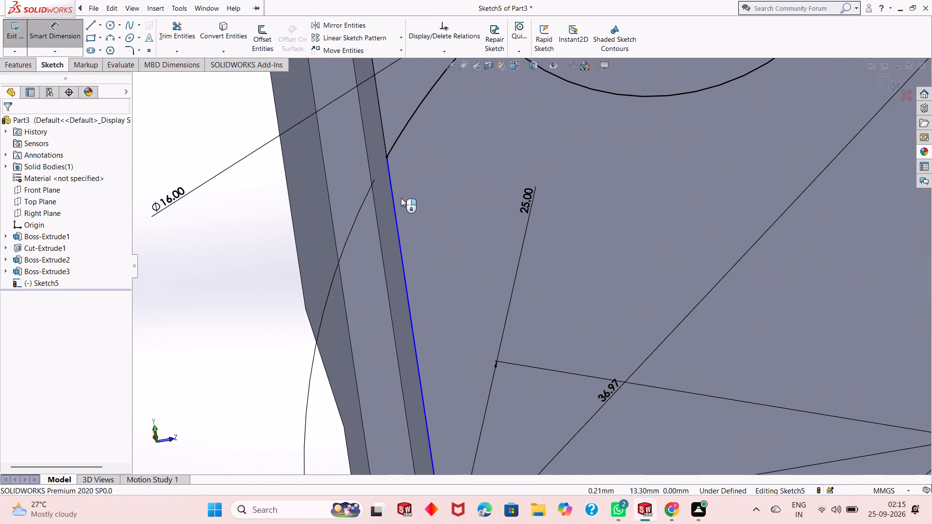
pyautogui.scroll(-3, 397, 156)
pyautogui.scroll(6, 451, 259)
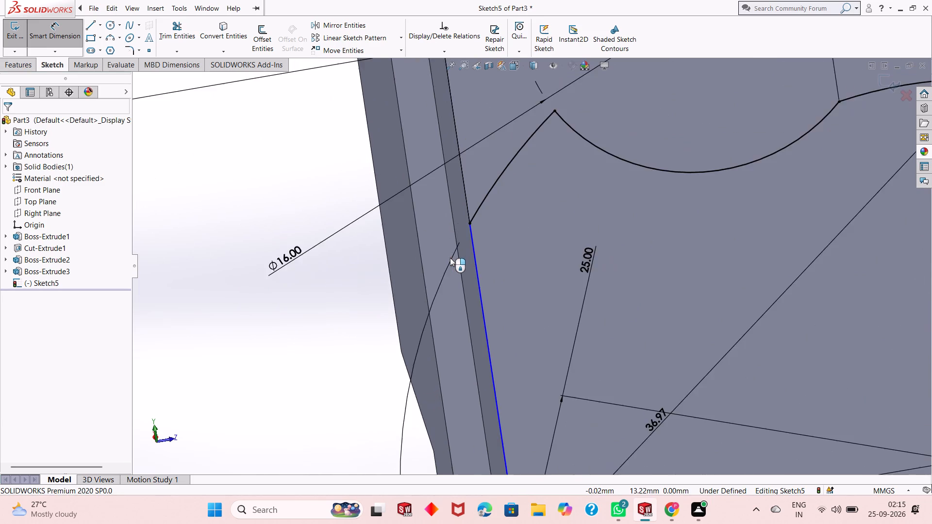
pyautogui.scroll(14, 450, 258)
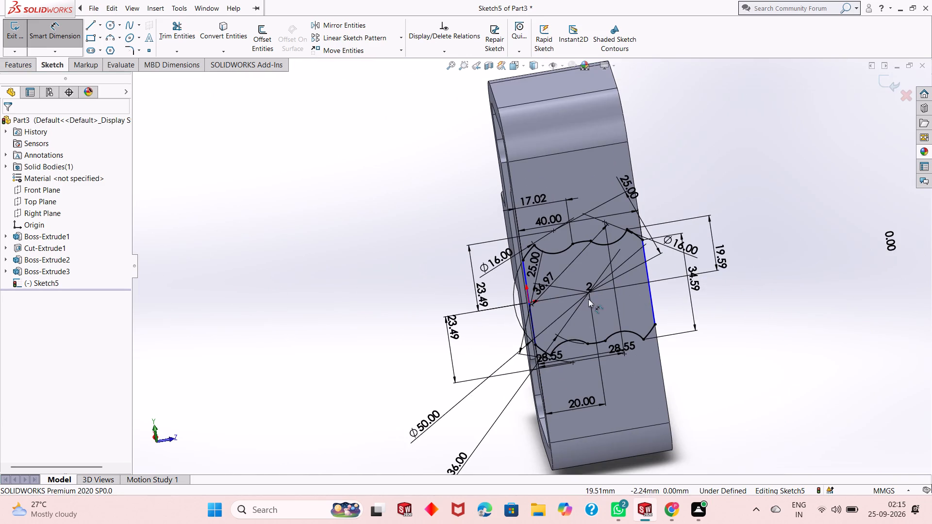
pyautogui.scroll(-2, 588, 299)
pyautogui.hotkey('ctrl', '8')
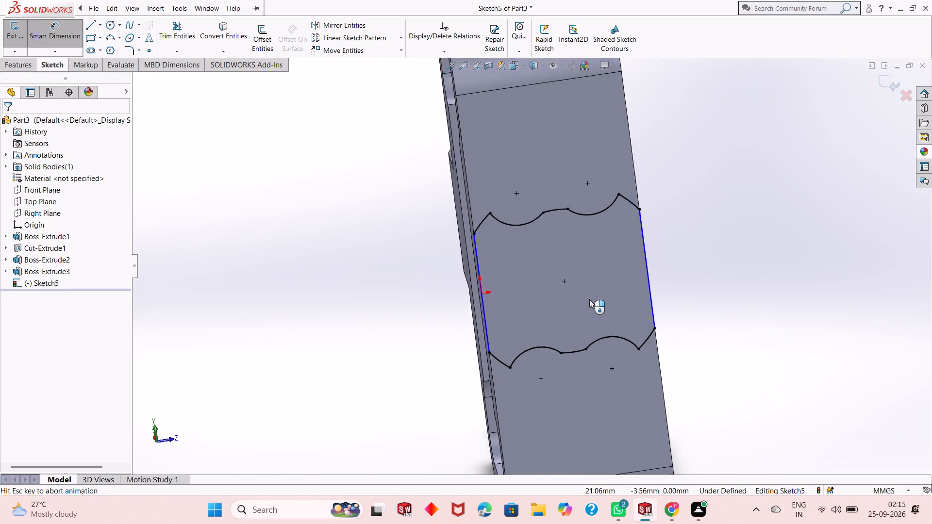
pyautogui.scroll(-2, 463, 256)
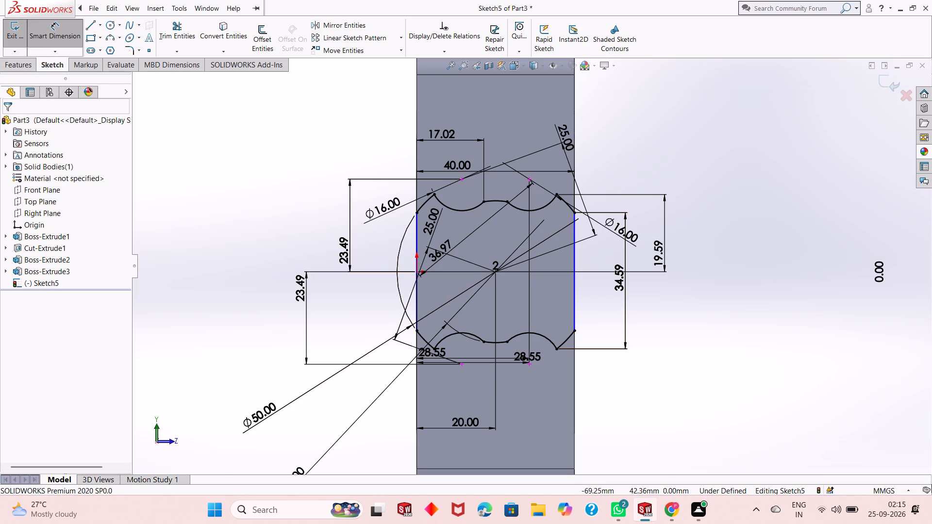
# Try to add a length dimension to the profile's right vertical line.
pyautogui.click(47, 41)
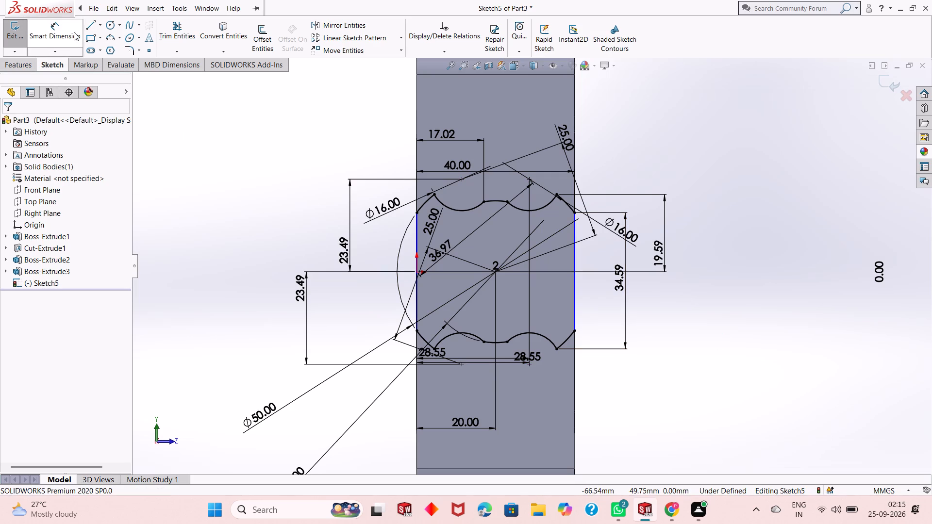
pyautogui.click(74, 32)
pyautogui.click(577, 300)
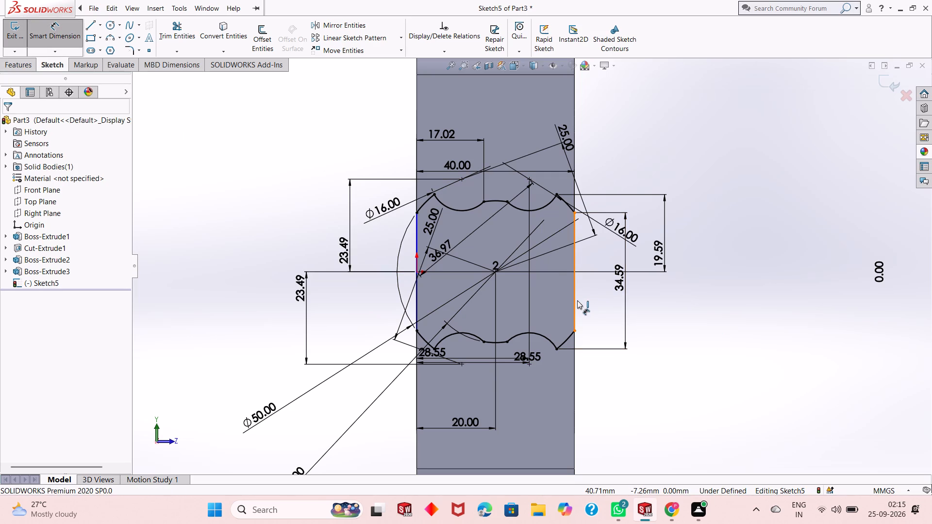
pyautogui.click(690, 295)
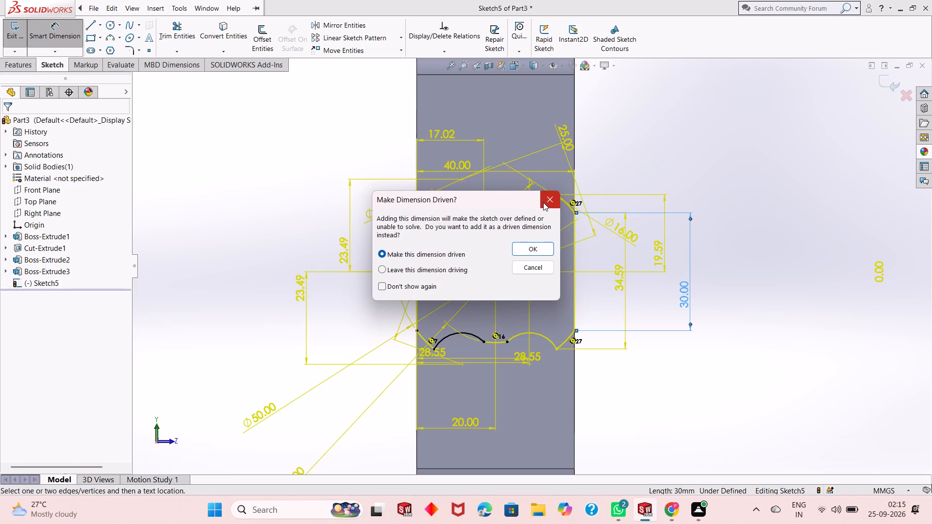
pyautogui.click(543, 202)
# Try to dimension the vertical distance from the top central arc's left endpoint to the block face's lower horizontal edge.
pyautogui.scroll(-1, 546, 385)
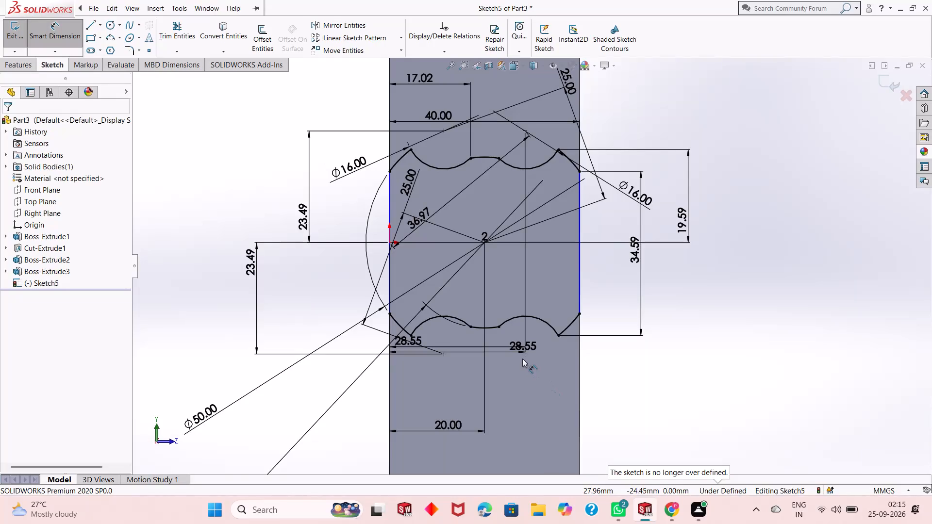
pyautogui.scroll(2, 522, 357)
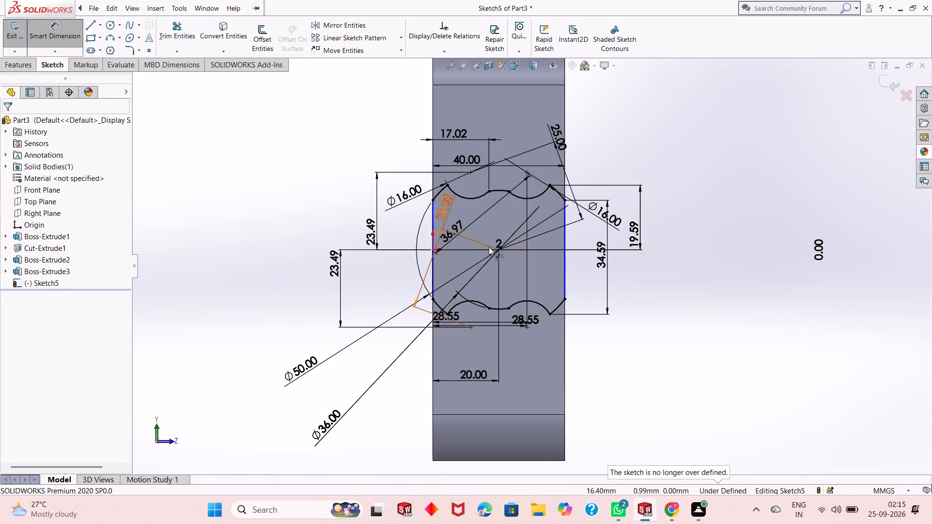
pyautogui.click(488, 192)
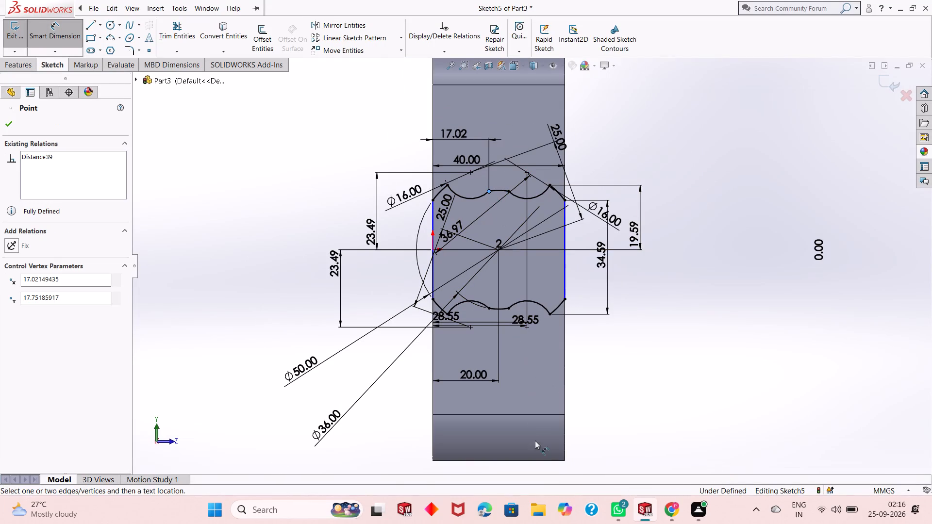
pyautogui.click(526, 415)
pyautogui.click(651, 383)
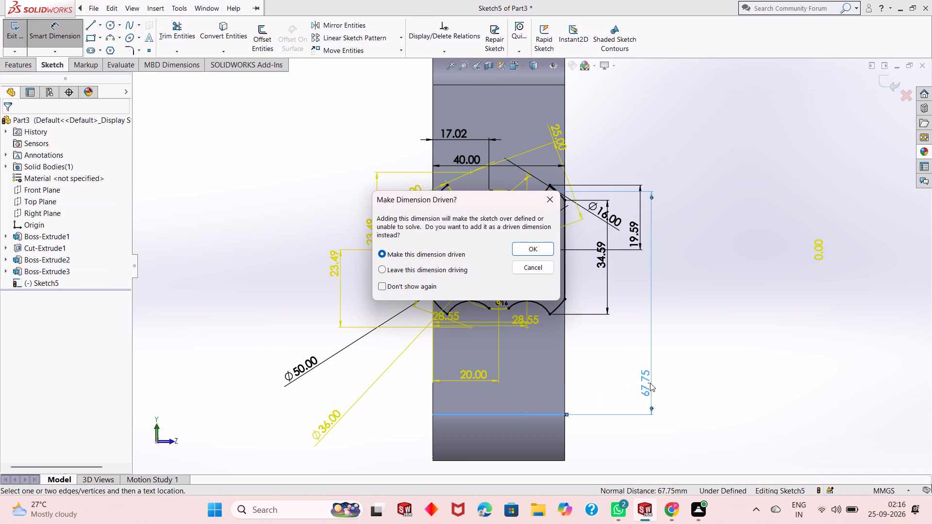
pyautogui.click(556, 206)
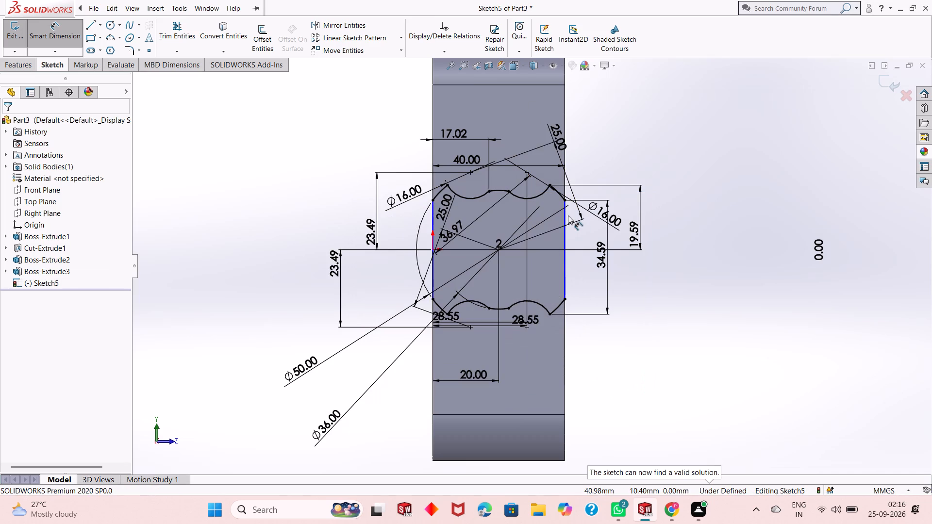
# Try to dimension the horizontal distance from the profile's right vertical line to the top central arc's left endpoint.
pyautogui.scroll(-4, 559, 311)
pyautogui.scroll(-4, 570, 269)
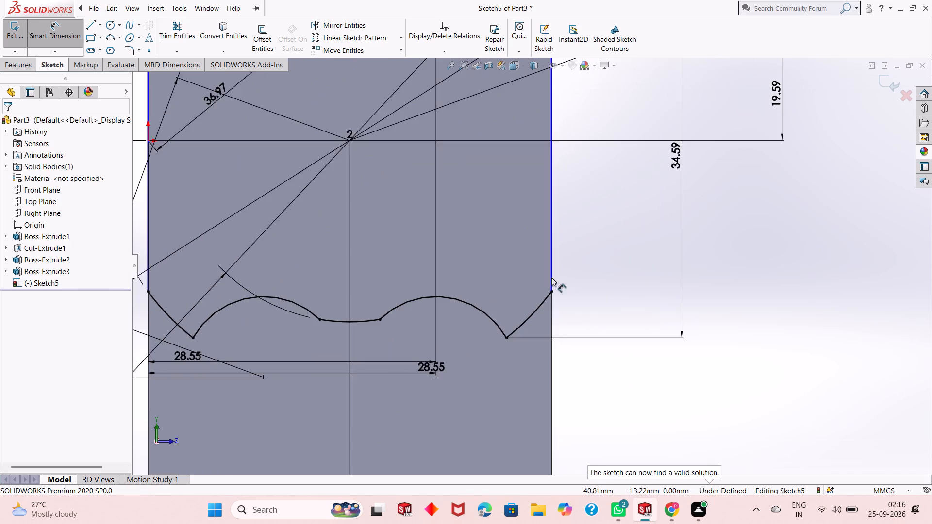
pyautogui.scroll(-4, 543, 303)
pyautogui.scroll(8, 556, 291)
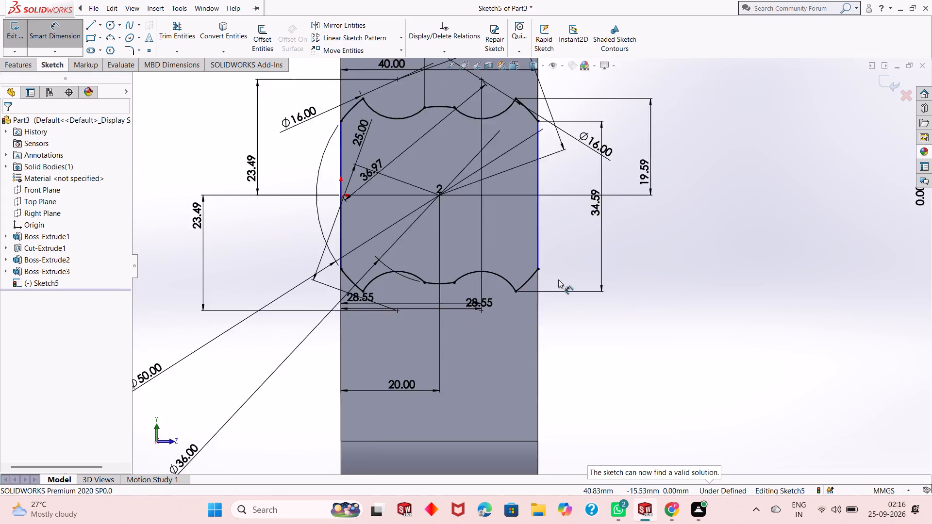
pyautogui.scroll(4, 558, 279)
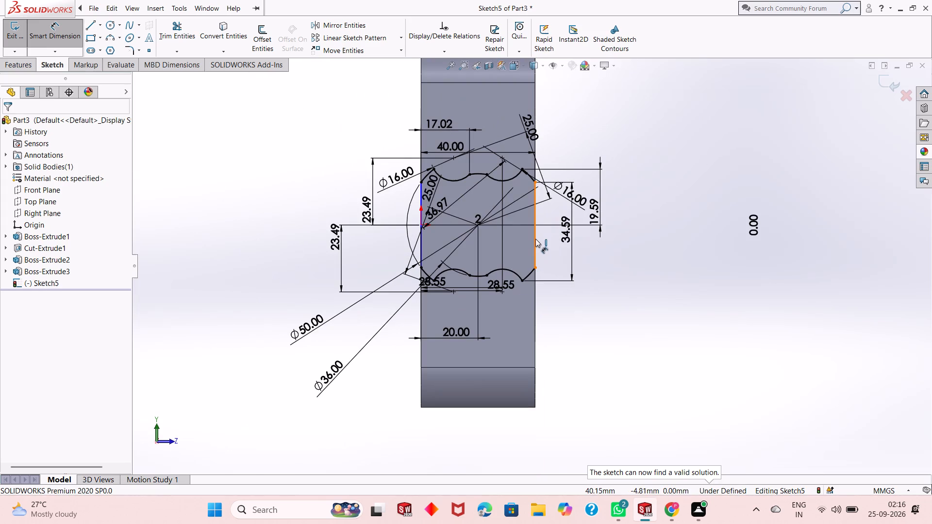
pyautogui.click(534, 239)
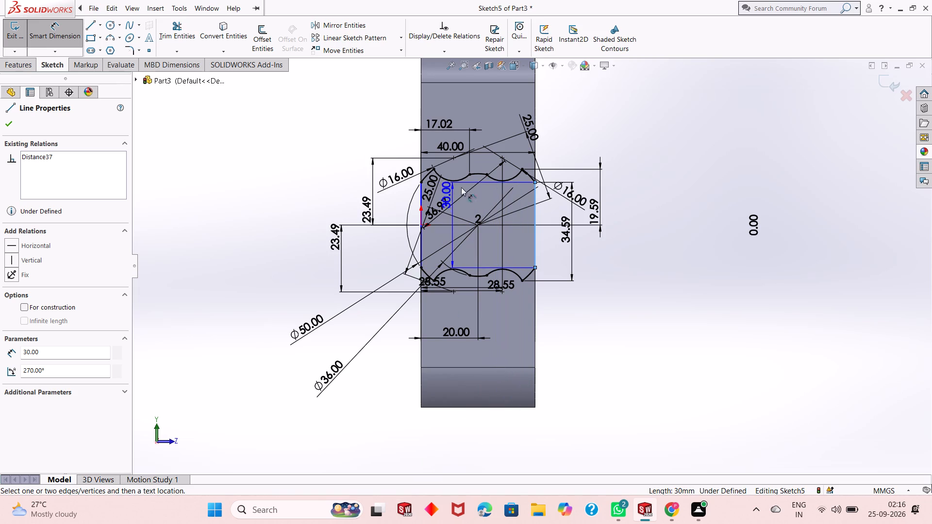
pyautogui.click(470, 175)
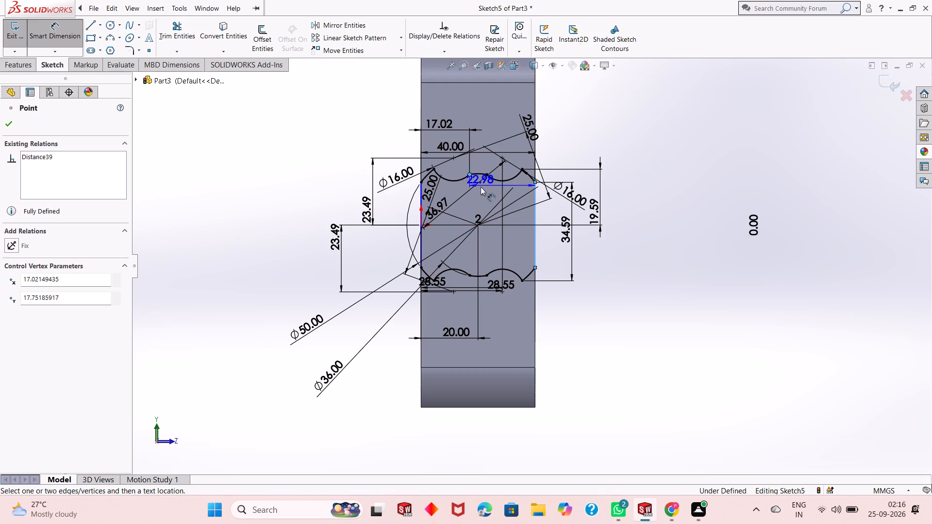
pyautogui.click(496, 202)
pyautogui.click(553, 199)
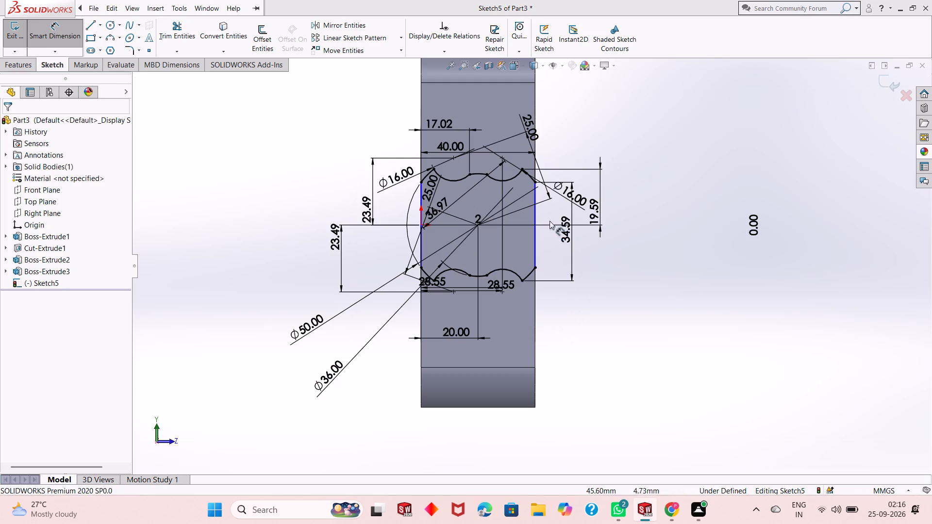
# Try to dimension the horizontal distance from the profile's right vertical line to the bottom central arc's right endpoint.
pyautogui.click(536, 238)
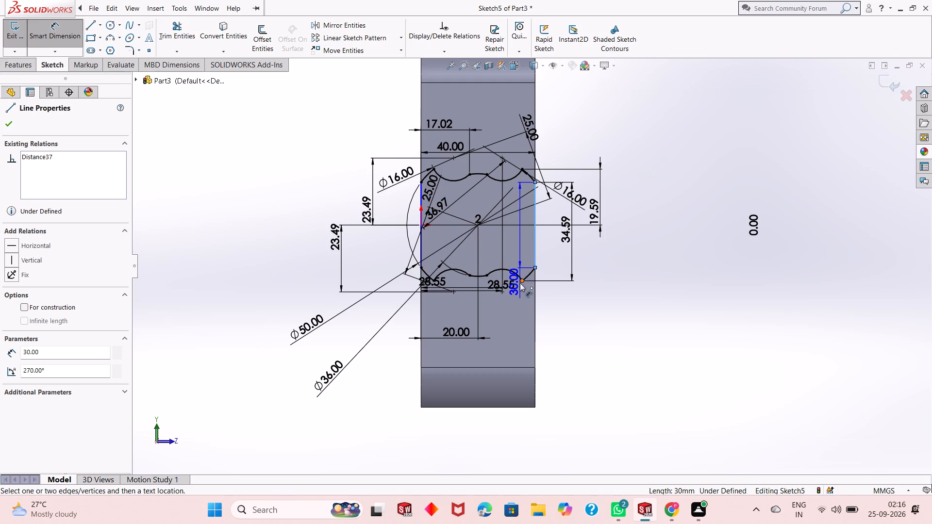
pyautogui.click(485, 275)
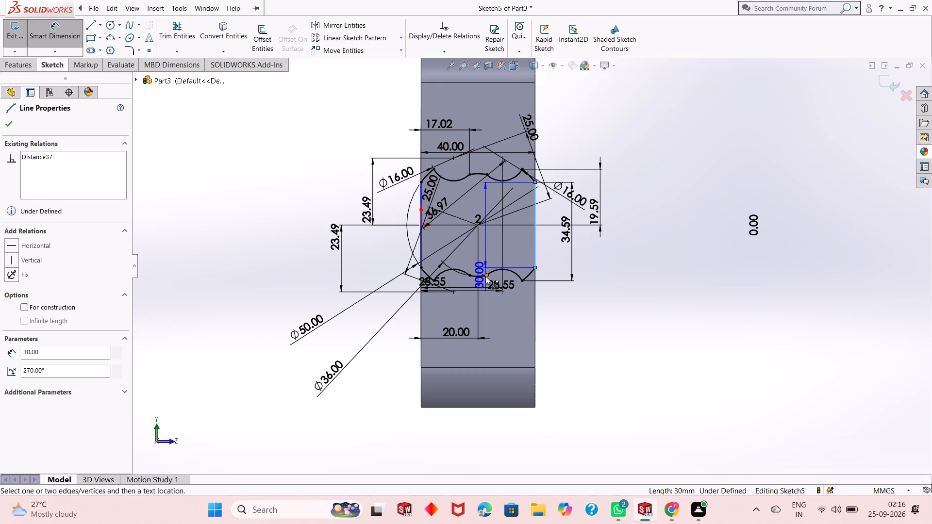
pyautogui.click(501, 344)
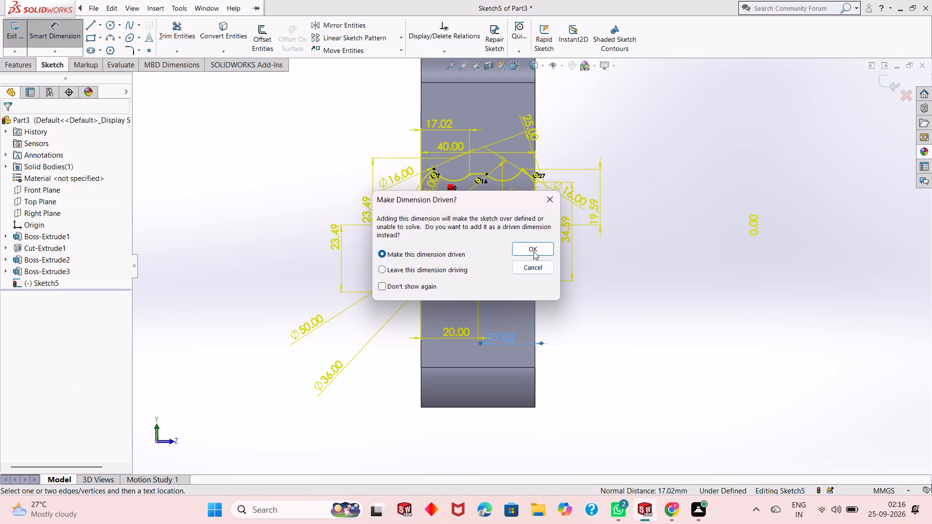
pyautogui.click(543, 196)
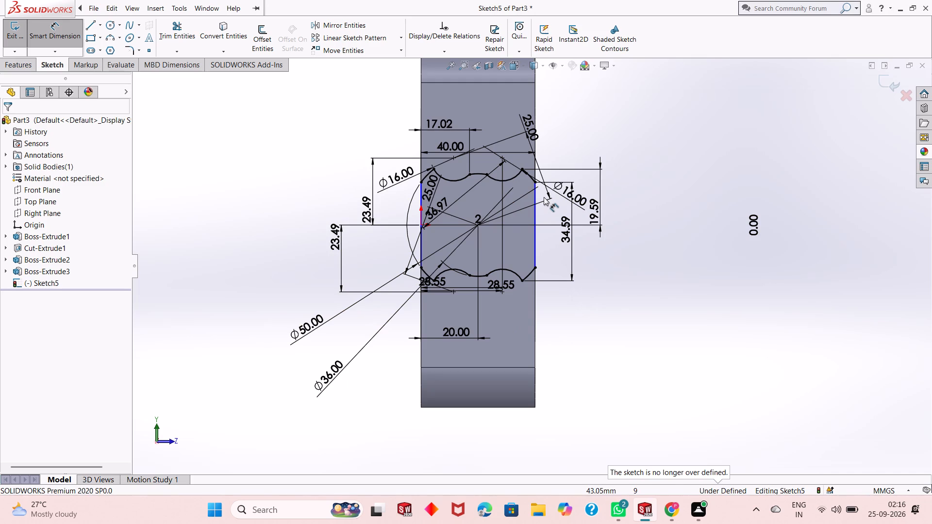
# Leave Smart Dimension and examine the profile's lower-left corner and vertical side lines for what remains under-defined.
pyautogui.scroll(-5, 493, 204)
pyautogui.scroll(1, 475, 219)
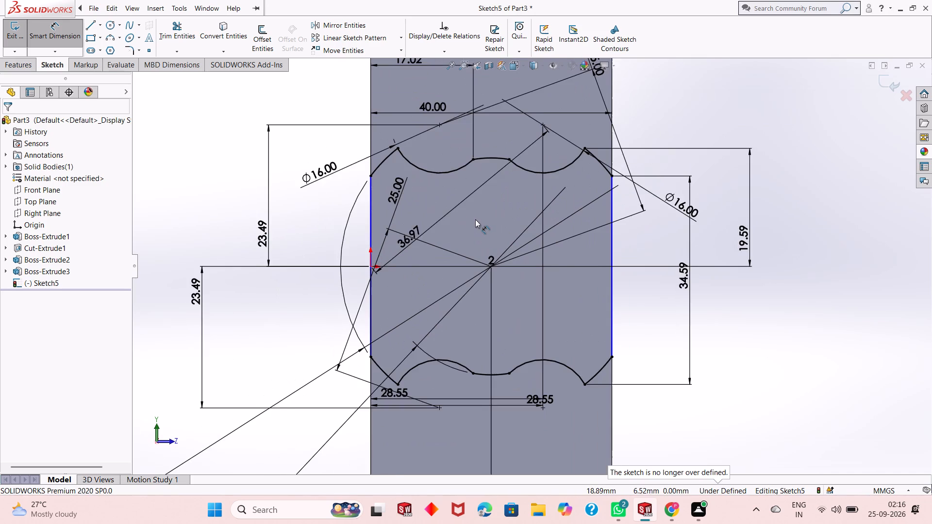
pyautogui.scroll(1, 475, 219)
pyautogui.scroll(2, 524, 210)
pyautogui.scroll(-3, 555, 270)
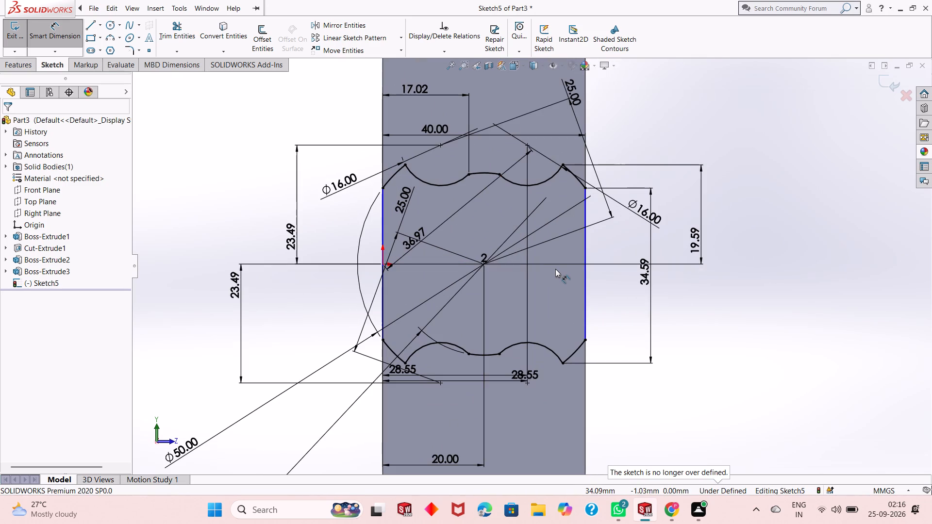
pyautogui.press('Escape')
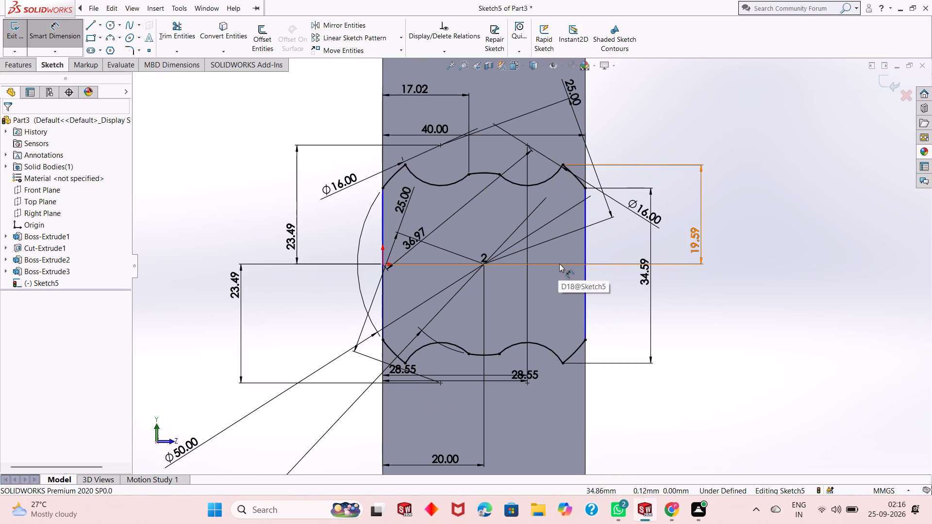
pyautogui.press('Escape')
pyautogui.press('Escape')
pyautogui.scroll(-3, 560, 364)
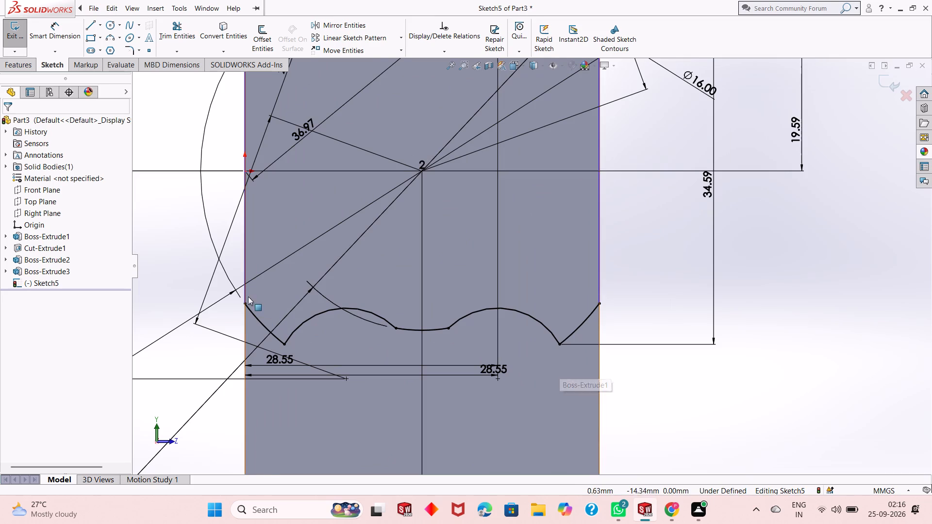
pyautogui.scroll(-2, 248, 296)
pyautogui.scroll(-5, 293, 291)
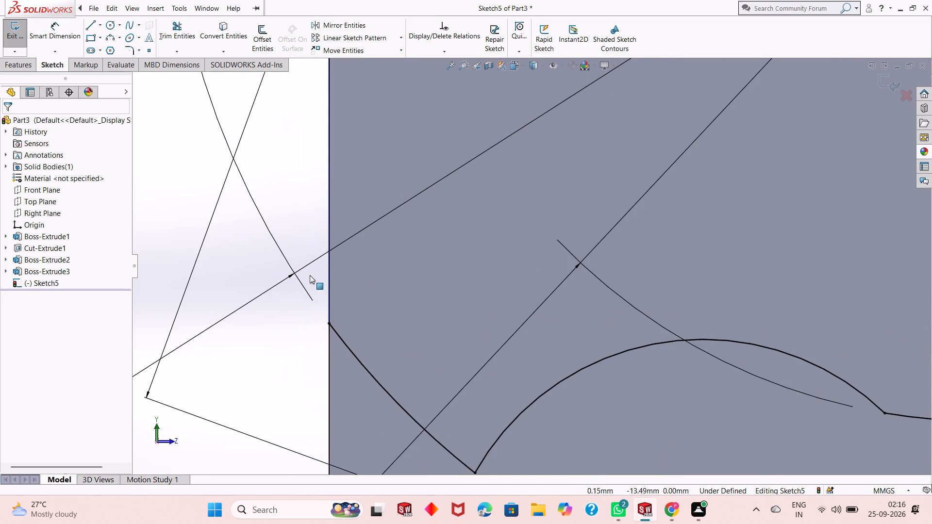
pyautogui.scroll(14, 370, 300)
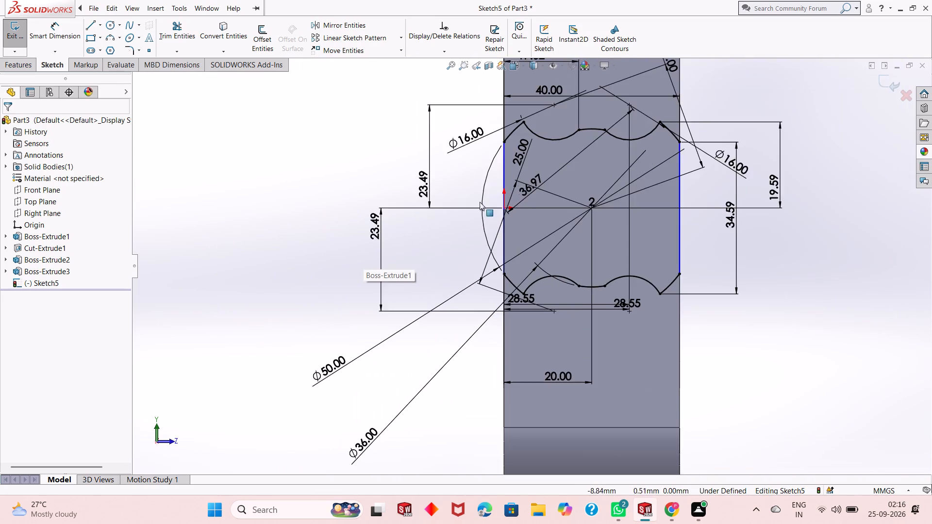
pyautogui.scroll(1, 516, 184)
pyautogui.scroll(-3, 710, 210)
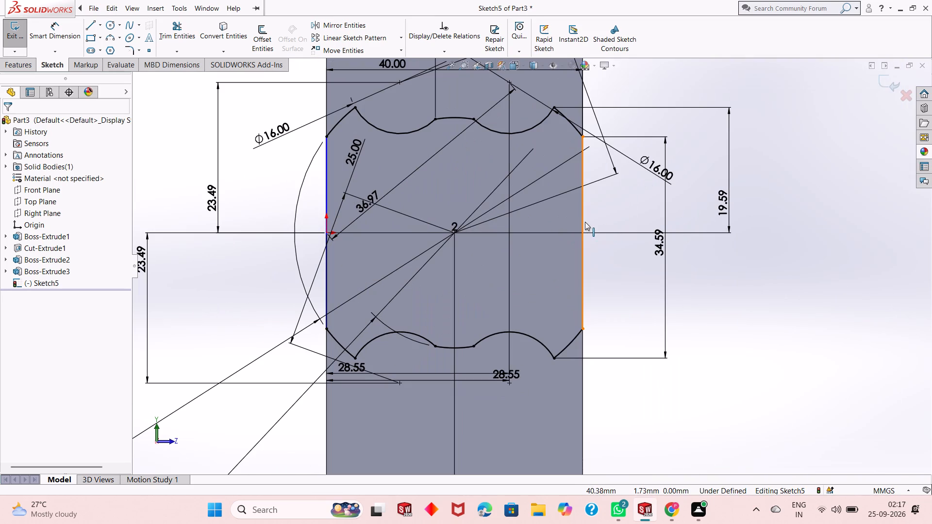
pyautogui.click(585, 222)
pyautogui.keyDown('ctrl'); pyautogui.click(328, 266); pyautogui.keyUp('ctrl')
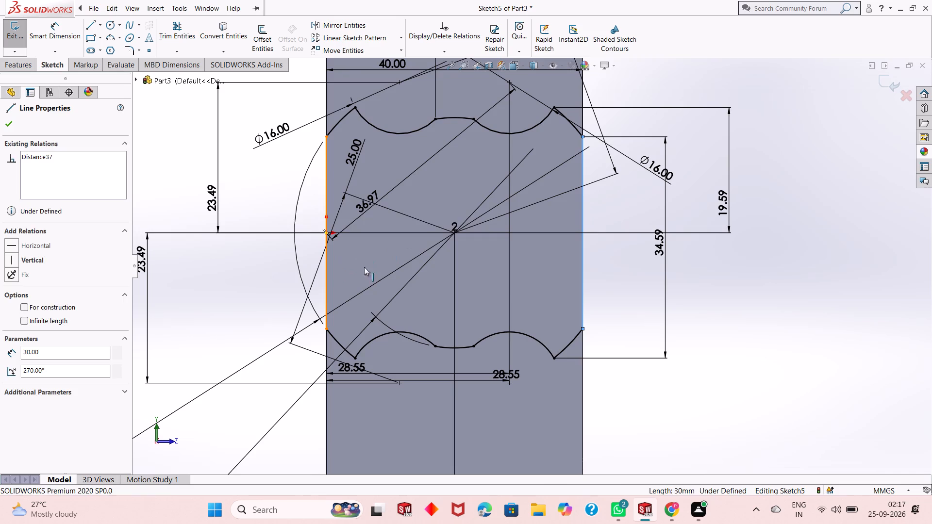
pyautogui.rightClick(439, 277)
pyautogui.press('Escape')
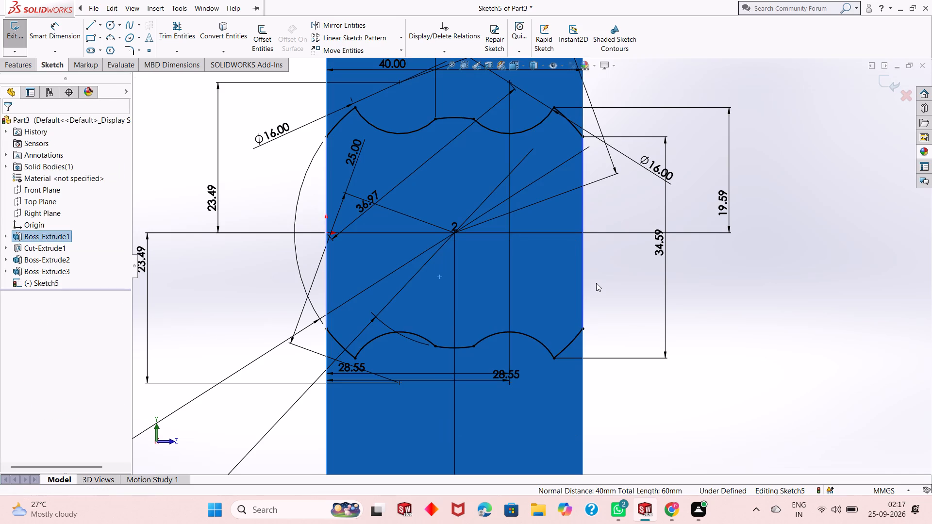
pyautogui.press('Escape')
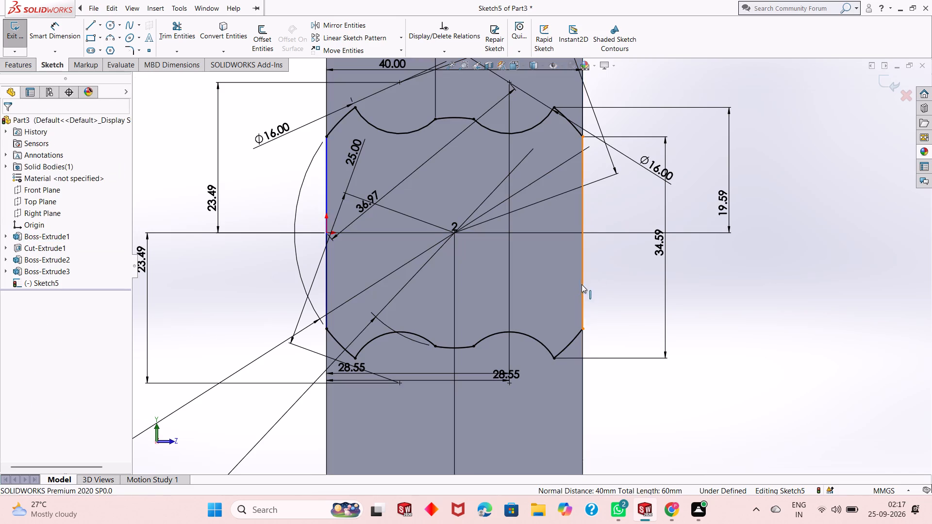
# Delete the profile's two vertical side lines together with their associated dimension.
pyautogui.click(583, 284)
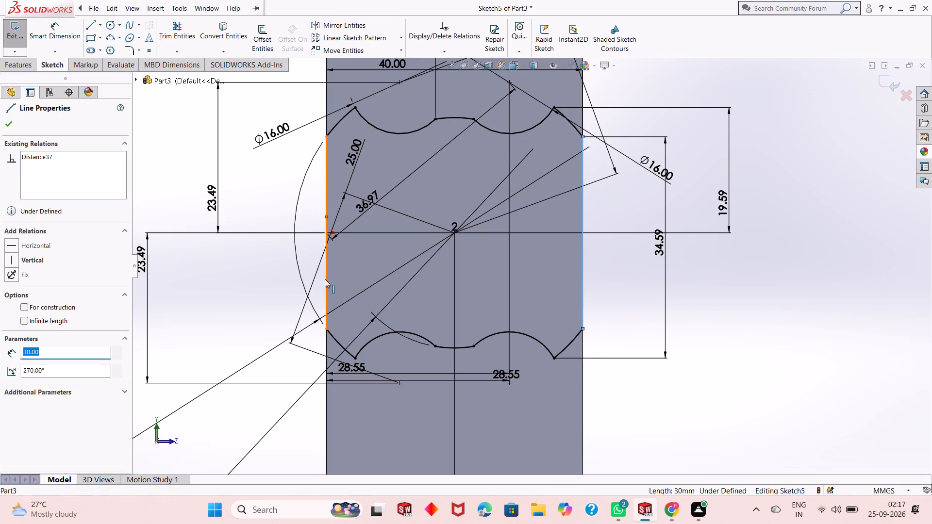
pyautogui.keyDown('ctrl'); pyautogui.click(325, 279); pyautogui.keyUp('ctrl')
pyautogui.rightClick(625, 263)
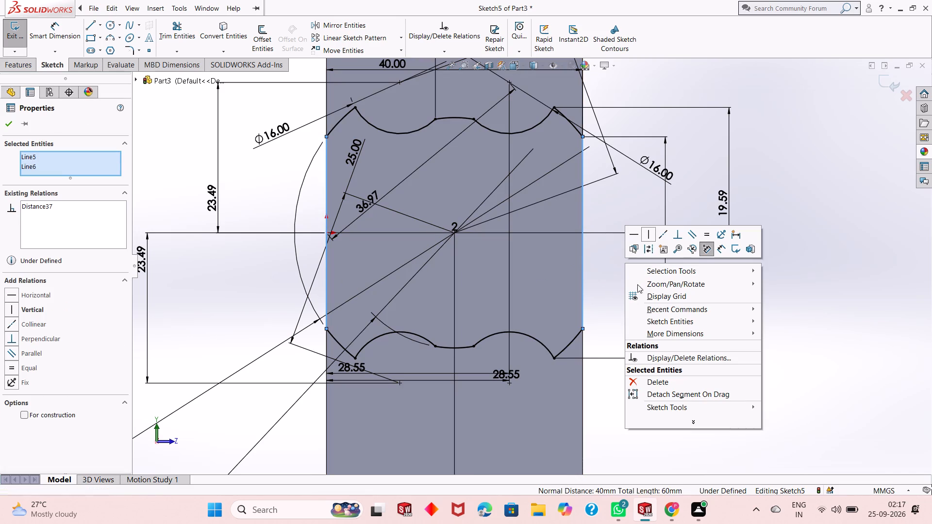
pyautogui.click(655, 382)
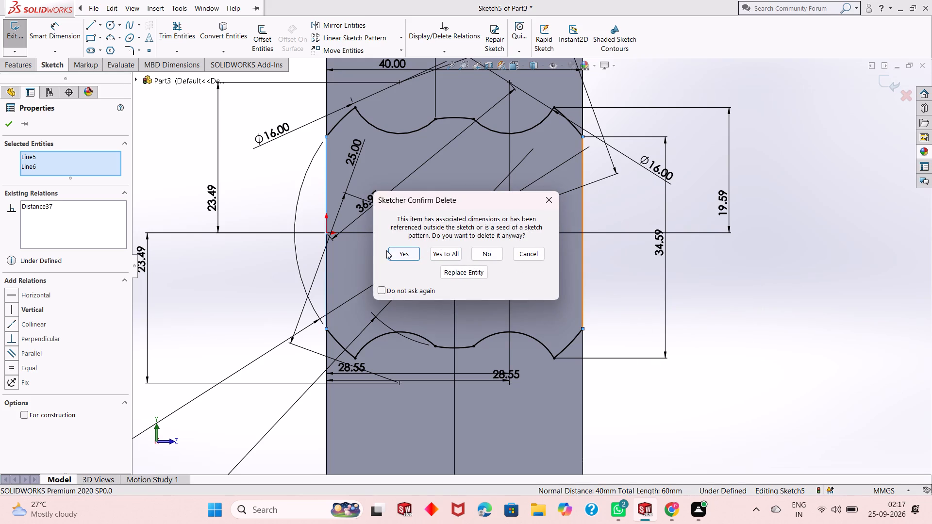
pyautogui.click(386, 253)
pyautogui.click(398, 253)
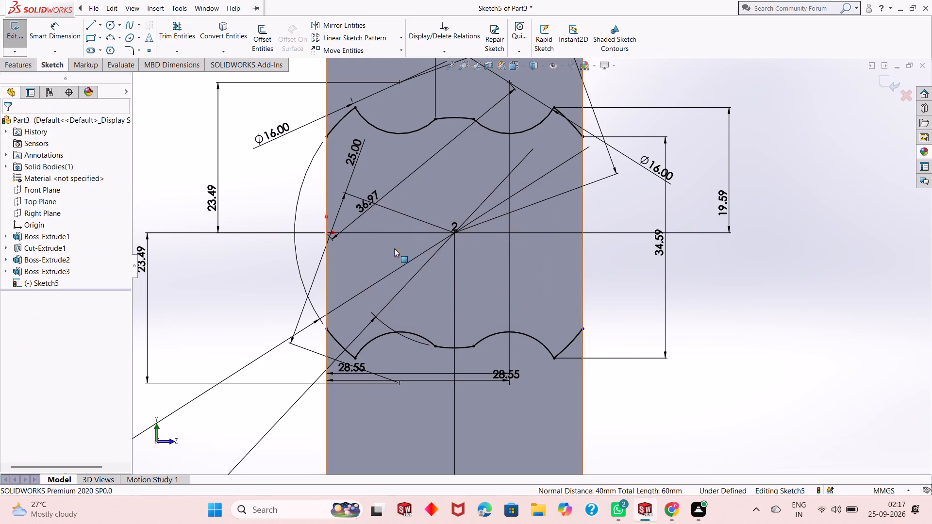
# Draw new 30 mm vertical lines closing both sides of the profile between the upper and lower outer arc endpoints.
pyautogui.click(91, 23)
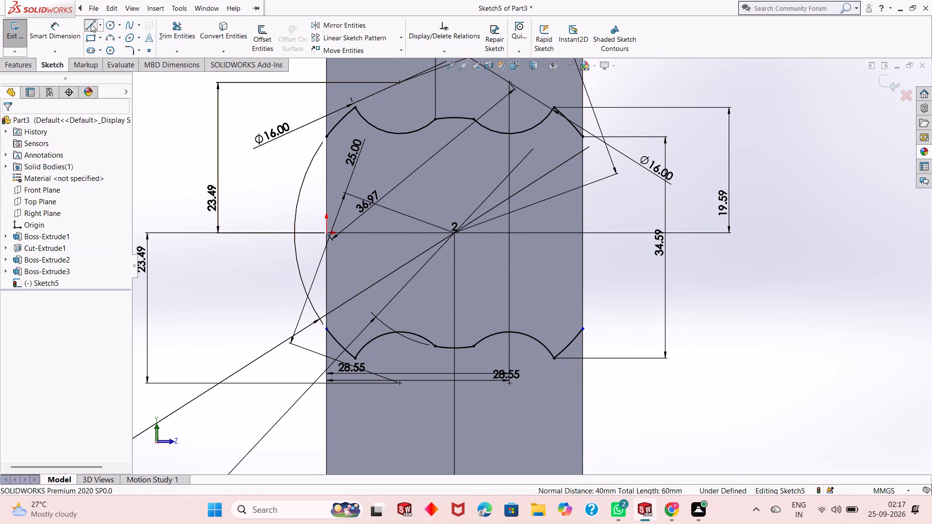
pyautogui.click(326, 137)
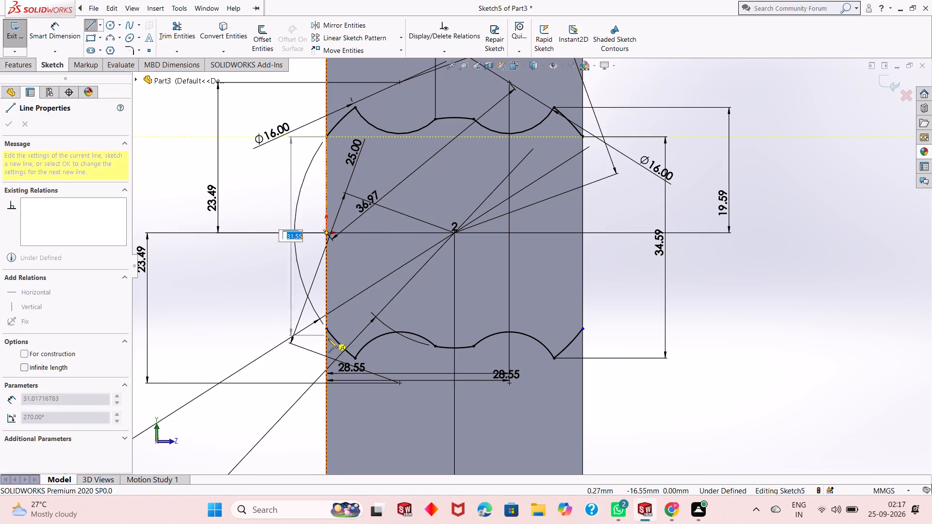
pyautogui.click(328, 327)
pyautogui.rightClick(328, 327)
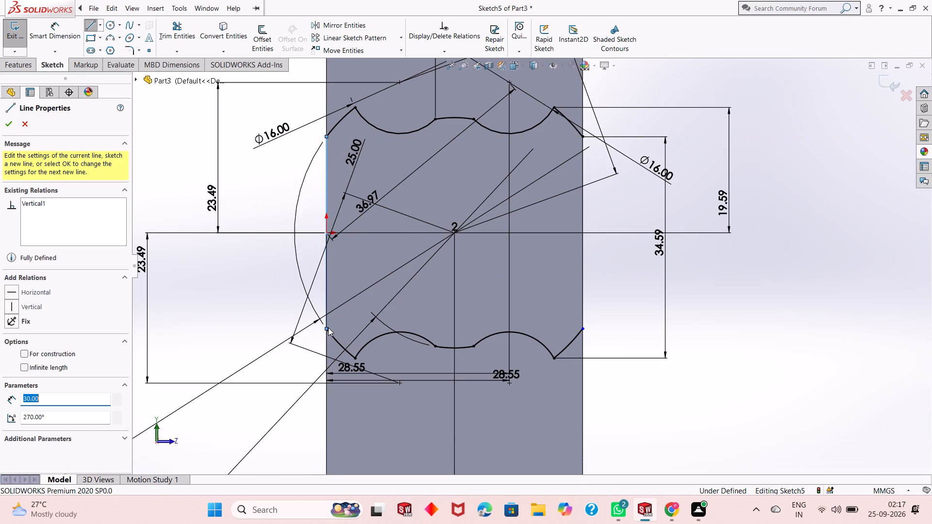
pyautogui.click(338, 330)
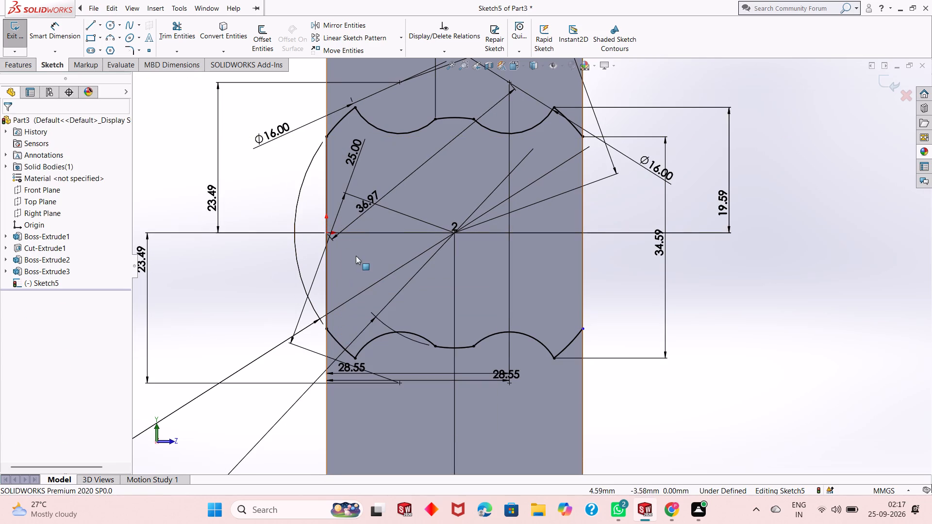
pyautogui.click(92, 24)
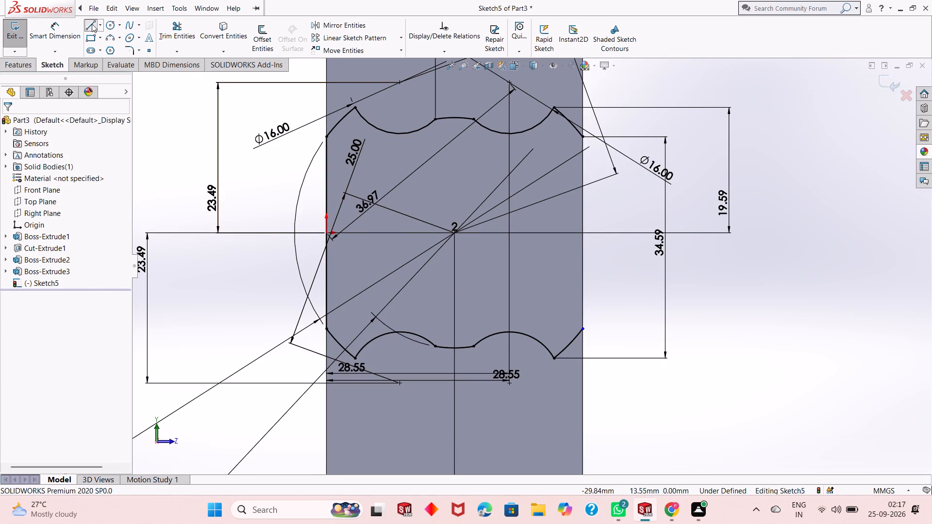
pyautogui.click(584, 139)
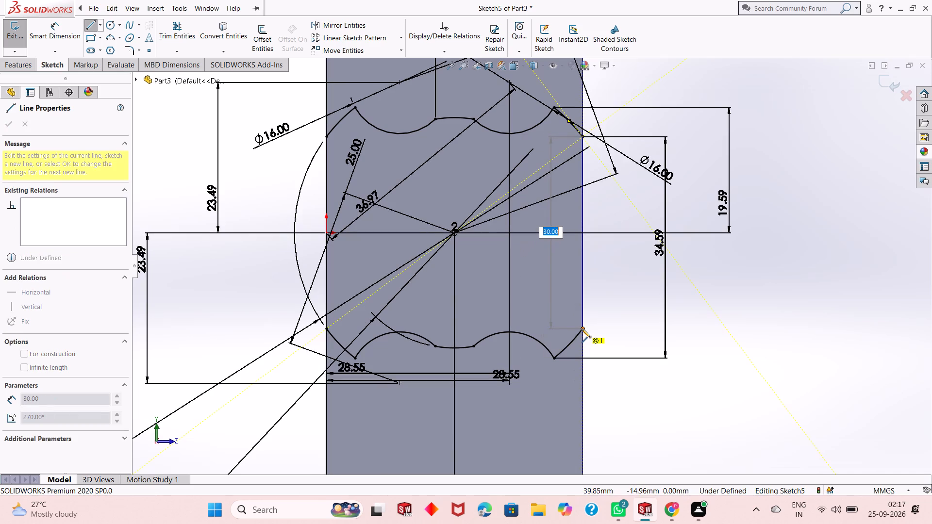
pyautogui.click(582, 327)
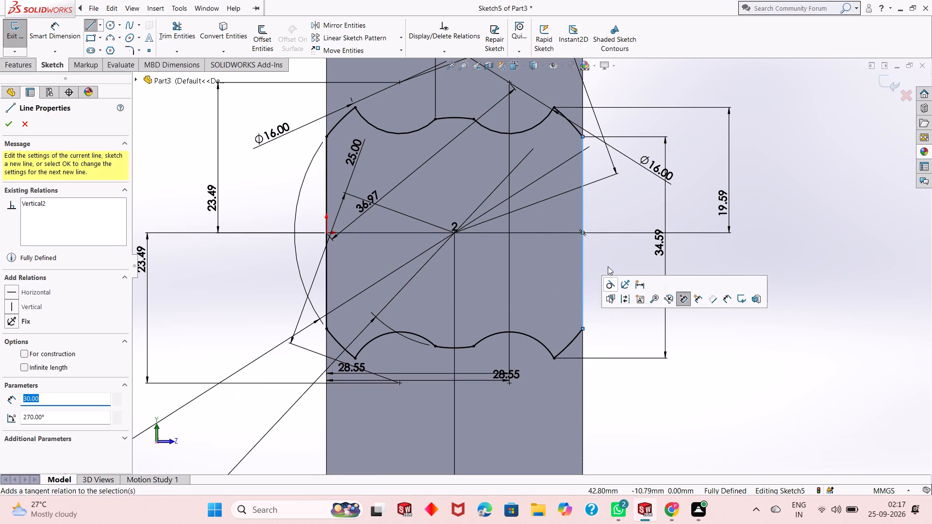
pyautogui.click(608, 250)
pyautogui.press('Escape')
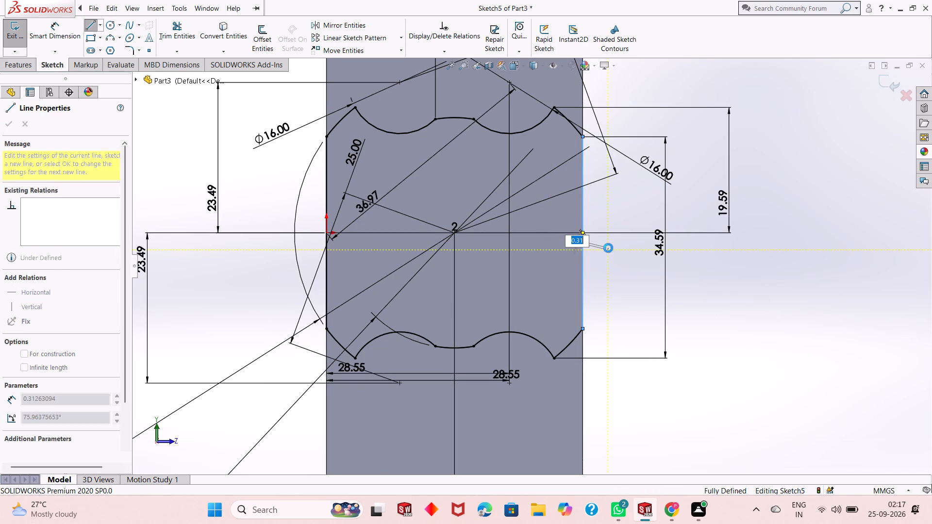
pyautogui.press('Escape')
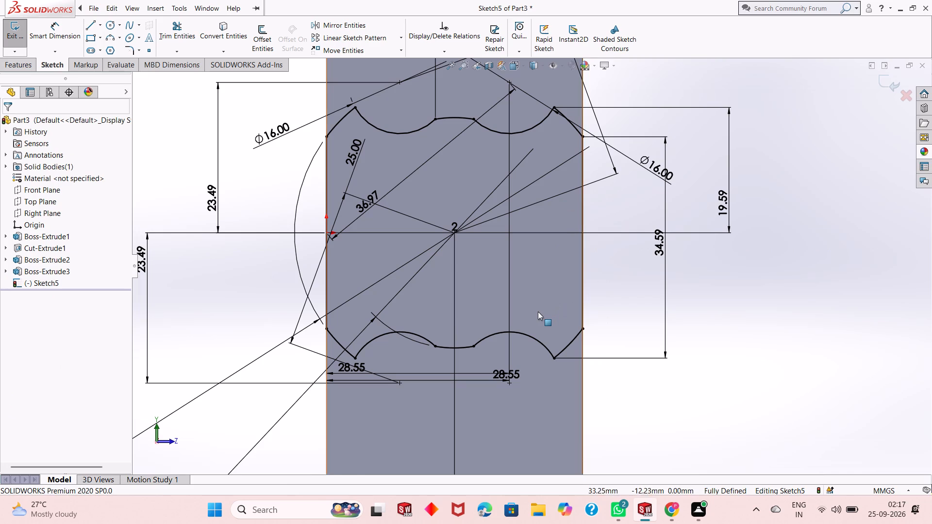
# Extrude the closed profile as a blind boss 13 mm deep, merged with the block.
pyautogui.scroll(1, 536, 312)
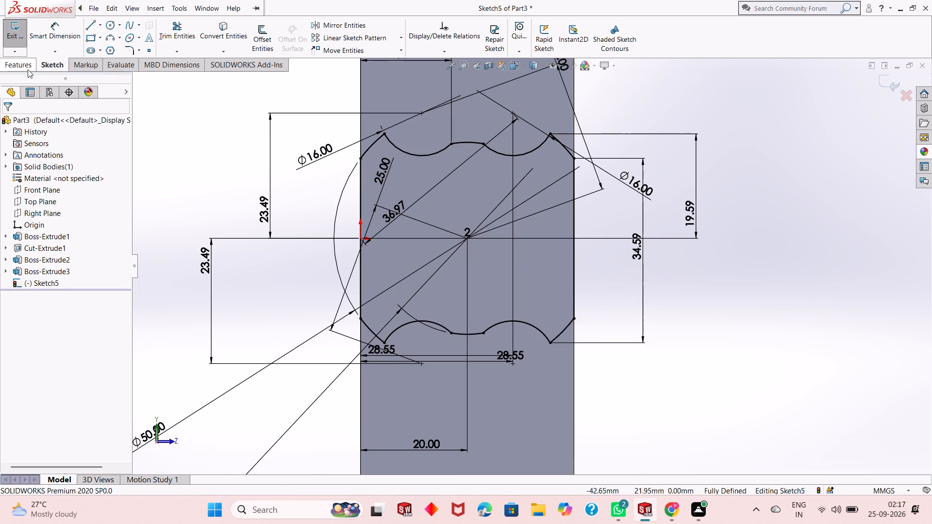
pyautogui.click(22, 64)
pyautogui.click(18, 49)
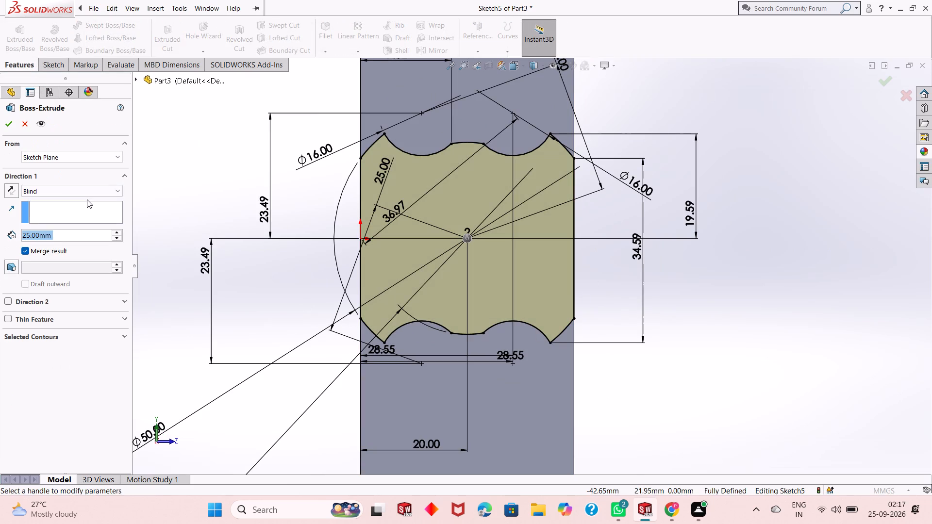
pyautogui.write('13')
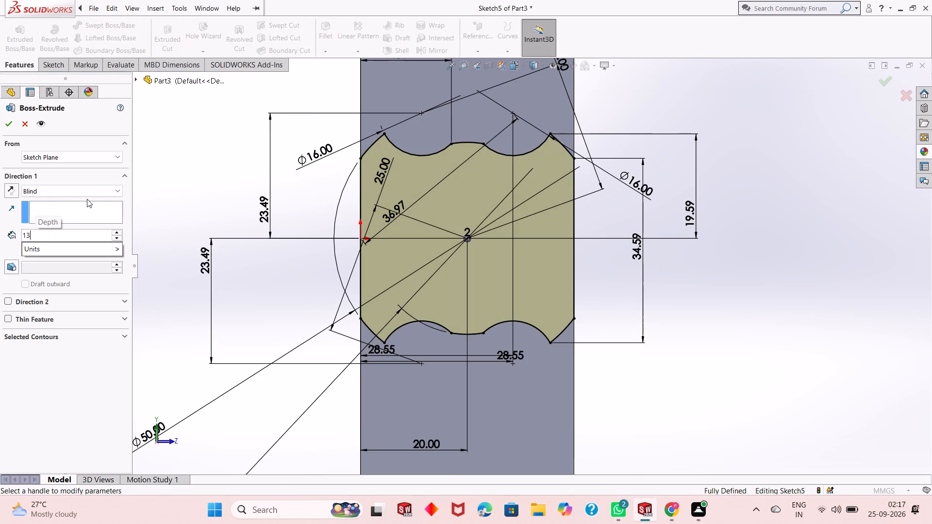
pyautogui.press('Return')
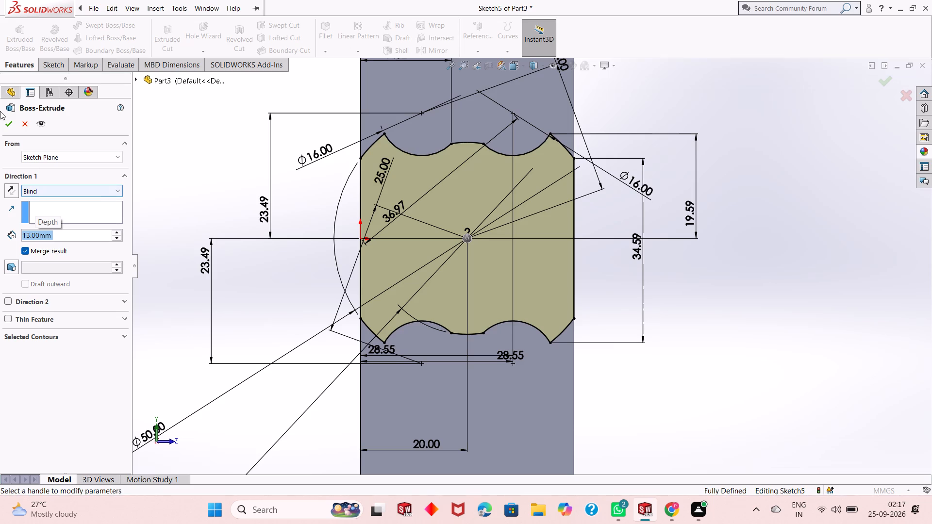
pyautogui.click(7, 129)
# Examine the new scalloped boss and its position on the block from several viewing angles.
pyautogui.moveTo(333, 256); pyautogui.dragTo(347, 282, button='middle')
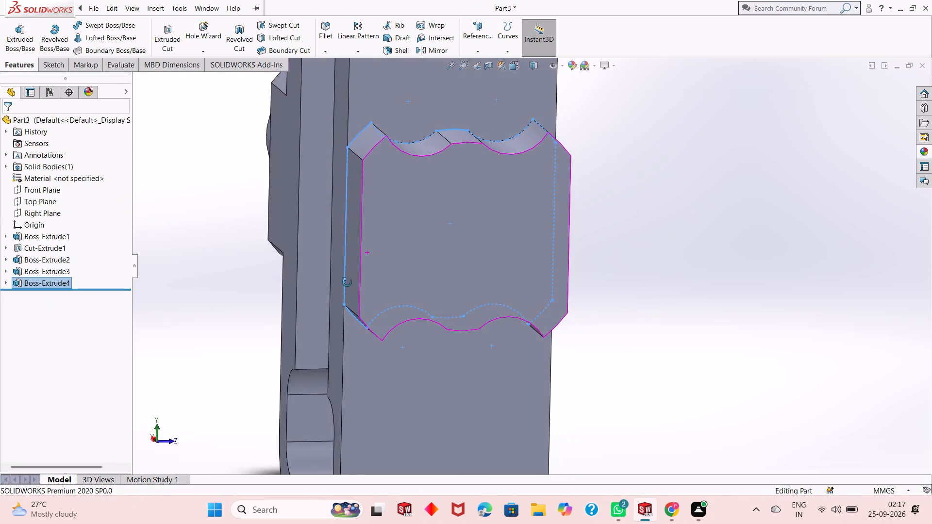
pyautogui.moveTo(347, 282); pyautogui.dragTo(370, 315, button='middle')
pyautogui.scroll(4, 371, 304)
pyautogui.scroll(-2, 411, 119)
pyautogui.moveTo(624, 232); pyautogui.dragTo(624, 233, button='middle')
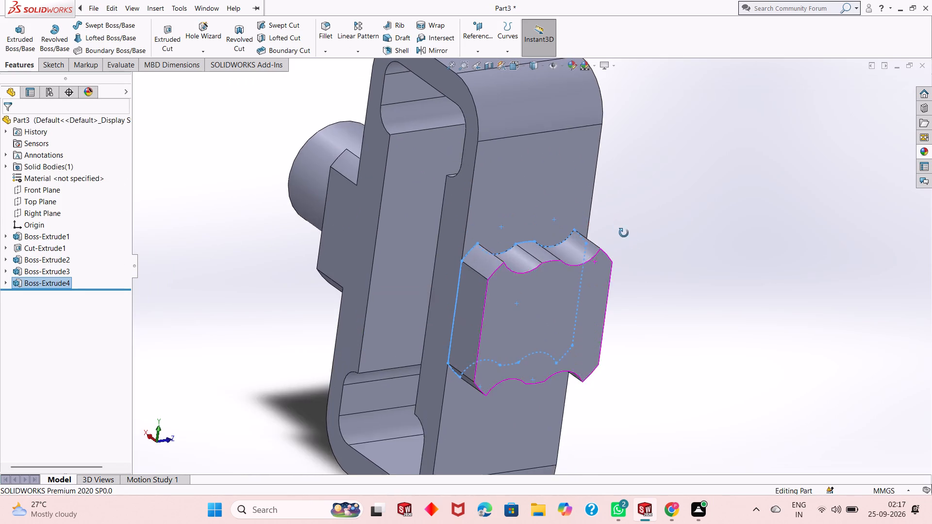
pyautogui.moveTo(624, 233); pyautogui.dragTo(687, 182, button='middle')
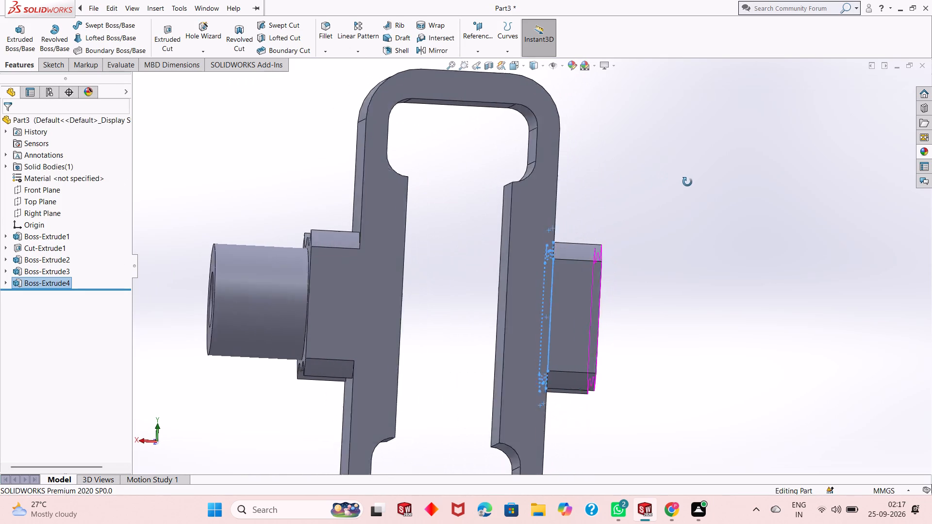
pyautogui.moveTo(687, 182); pyautogui.dragTo(684, 184, button='middle')
pyautogui.click(649, 250)
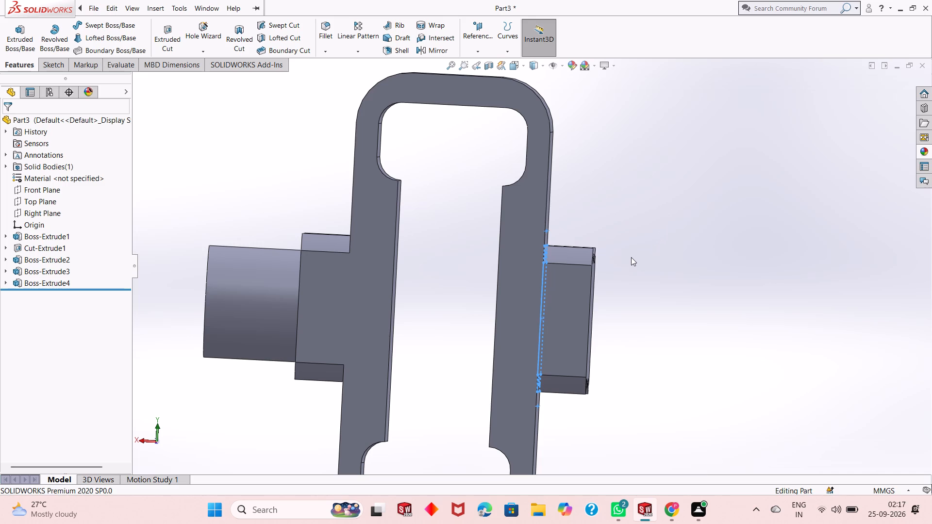
pyautogui.moveTo(631, 266); pyautogui.dragTo(617, 361, button='middle')
pyautogui.scroll(-1, 646, 349)
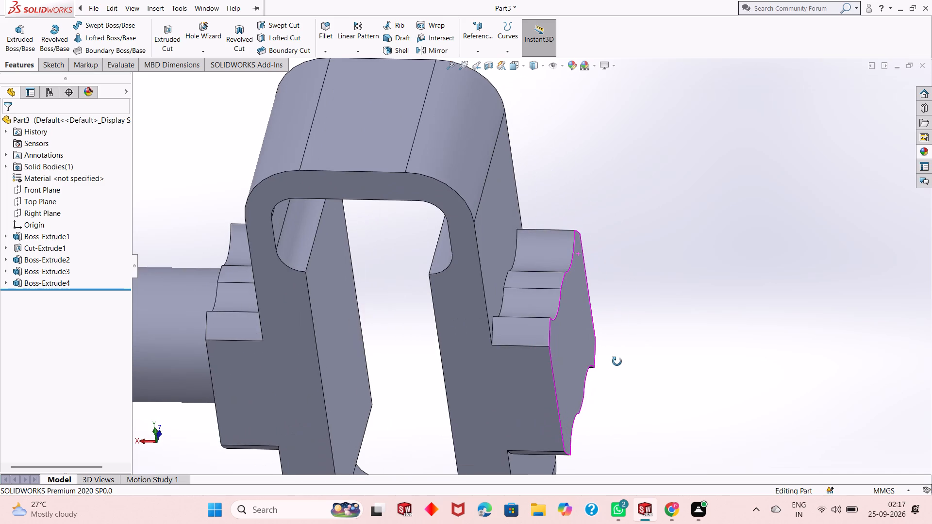
pyautogui.moveTo(617, 361); pyautogui.dragTo(636, 351, button='middle')
pyautogui.moveTo(638, 349); pyautogui.dragTo(607, 245, button='middle')
pyautogui.moveTo(598, 251); pyautogui.dragTo(588, 273, button='middle')
pyautogui.scroll(1, 548, 271)
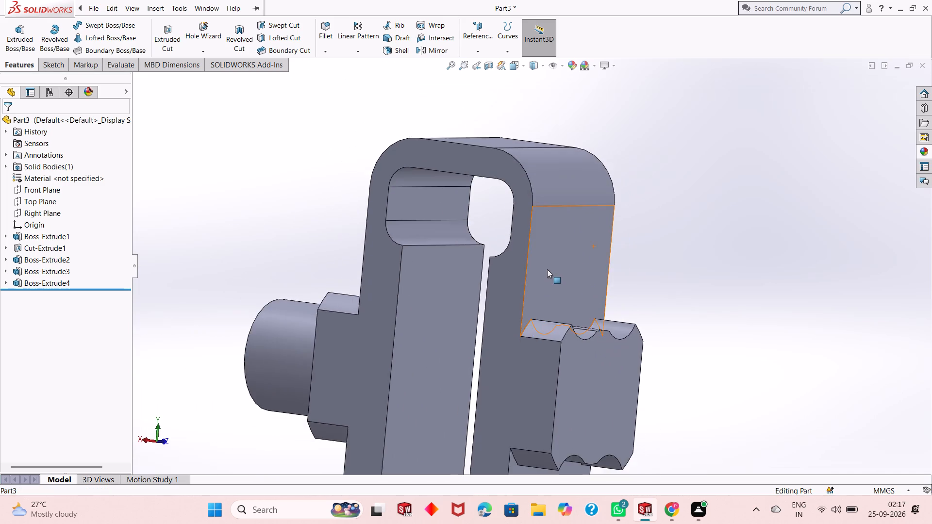
pyautogui.scroll(4, 547, 269)
pyautogui.scroll(-3, 627, 336)
# Start a sketch on the new scalloped boss's flat outer face and view it face-on.
pyautogui.click(512, 303)
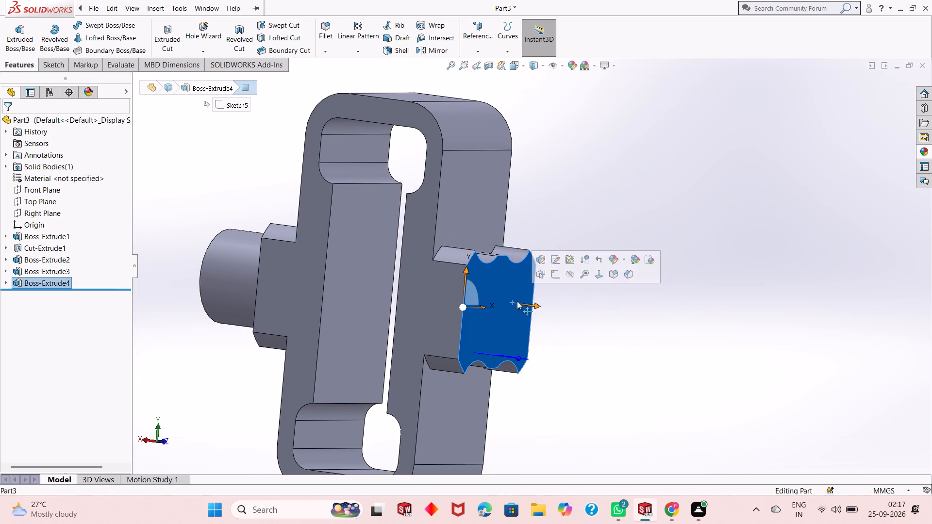
pyautogui.click(553, 274)
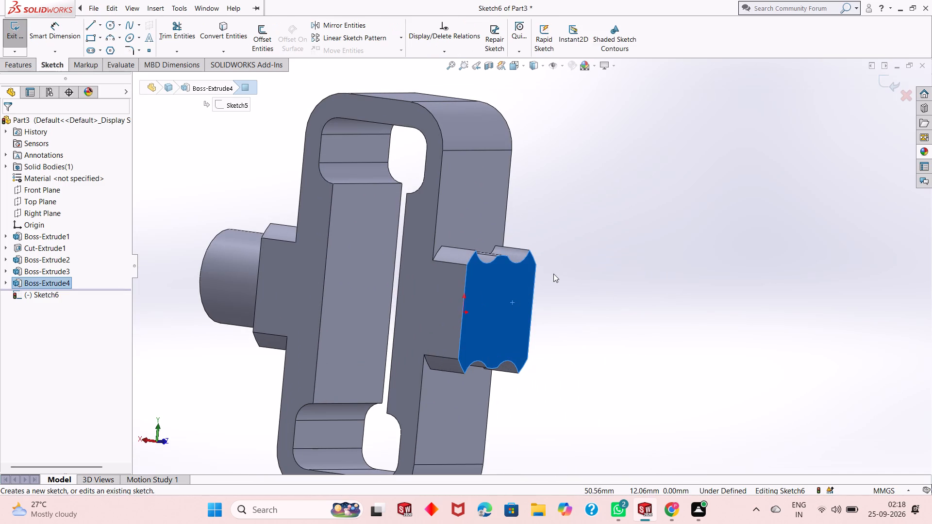
pyautogui.hotkey('ctrl', '8')
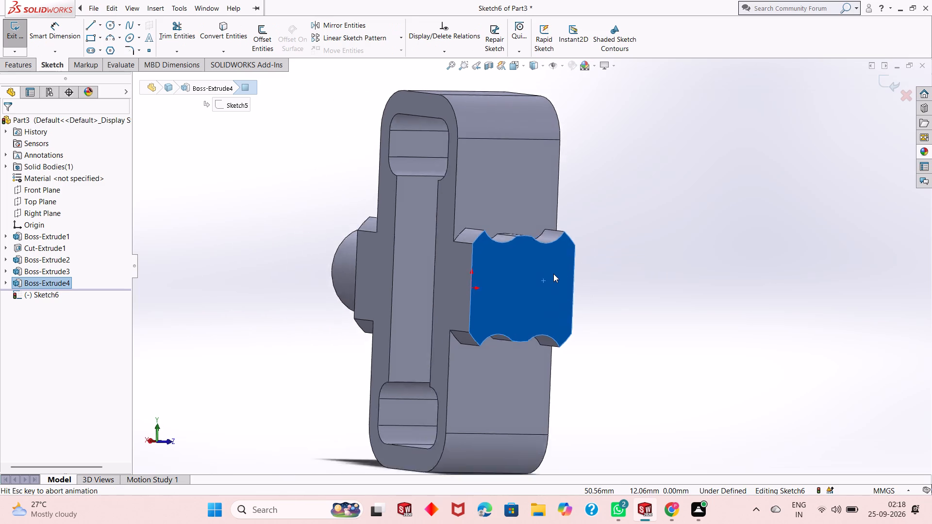
pyautogui.rightClick(283, 239)
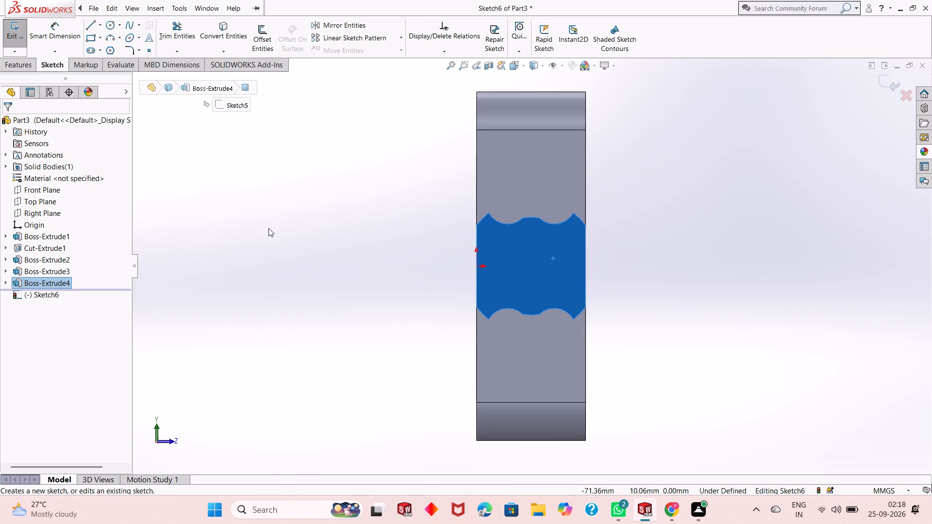
pyautogui.click(268, 228)
pyautogui.click(376, 133)
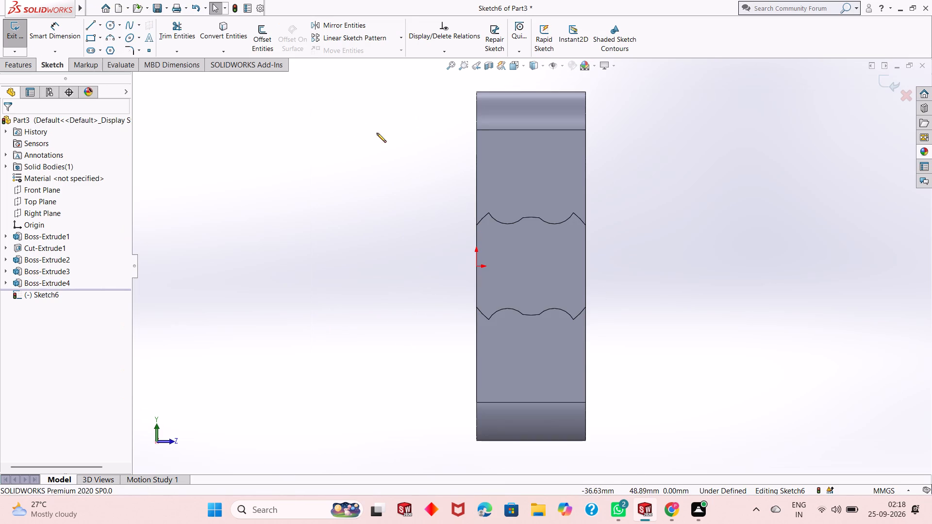
# Sketch a circle of about 13.4 mm radius near the centre of the boss face, slightly above the origin level.
pyautogui.click(112, 27)
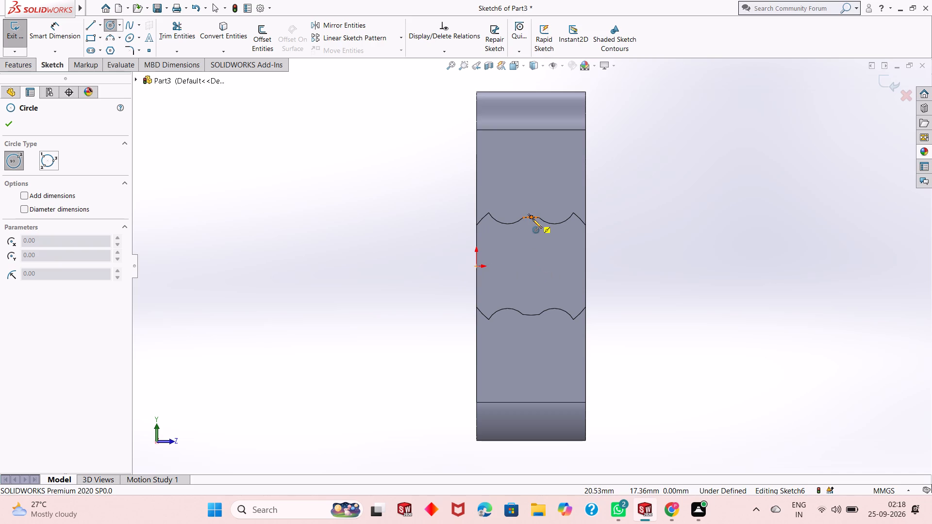
pyautogui.click(533, 249)
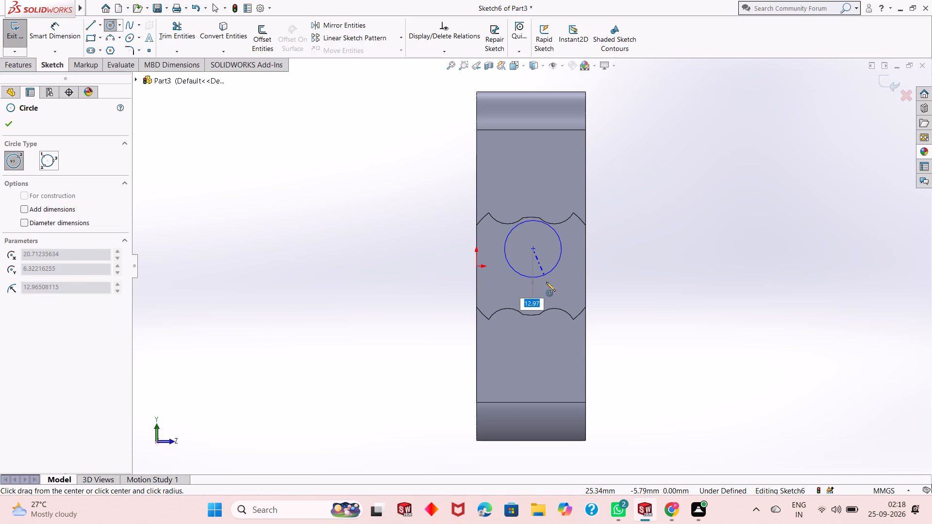
pyautogui.click(546, 283)
pyautogui.rightClick(287, 170)
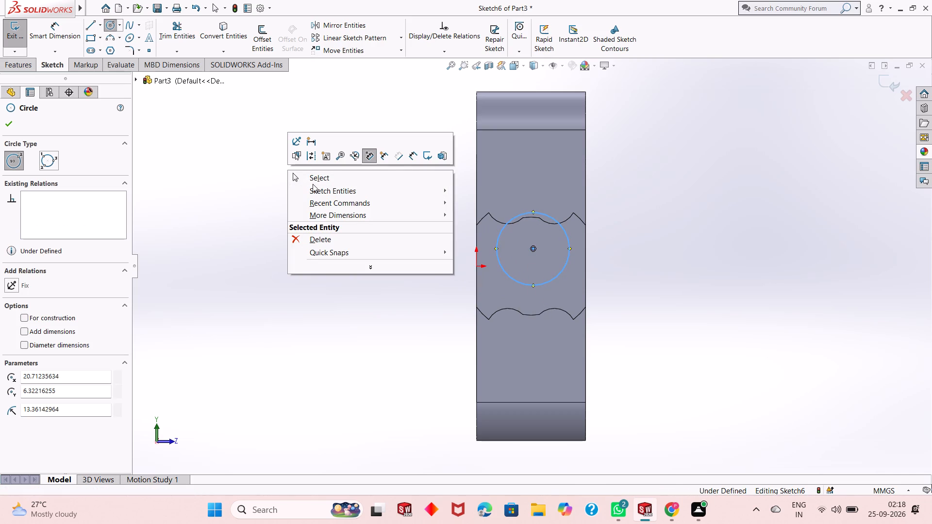
pyautogui.click(314, 180)
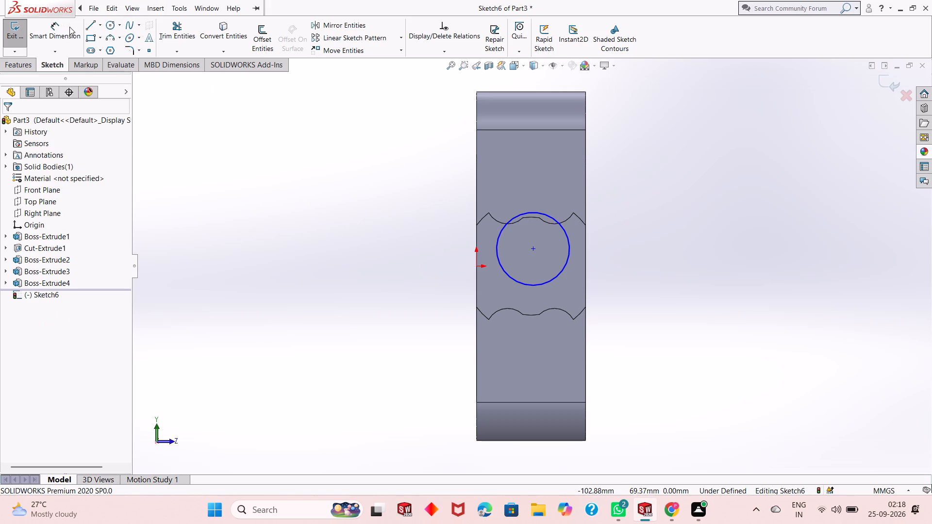
# Dimension the circle's centre vertically from the origin and set the offset to 0 mm.
pyautogui.click(56, 41)
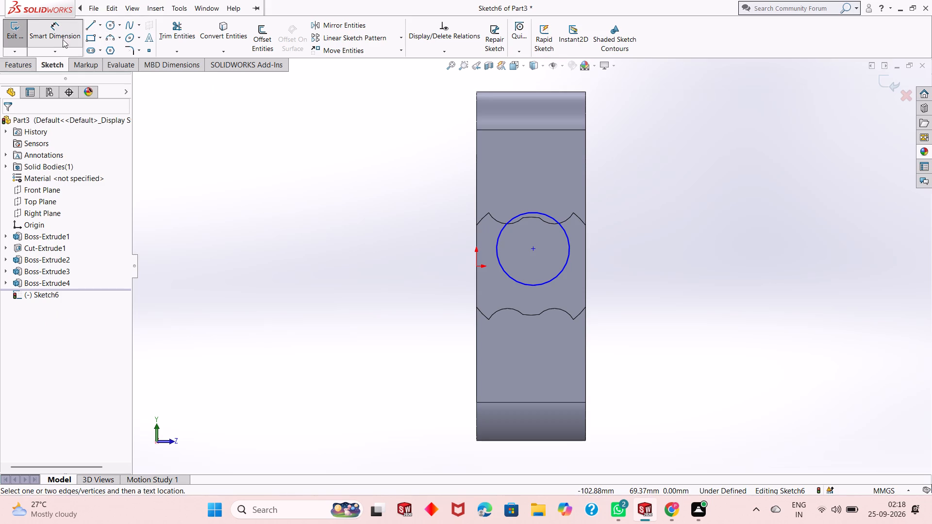
pyautogui.click(533, 251)
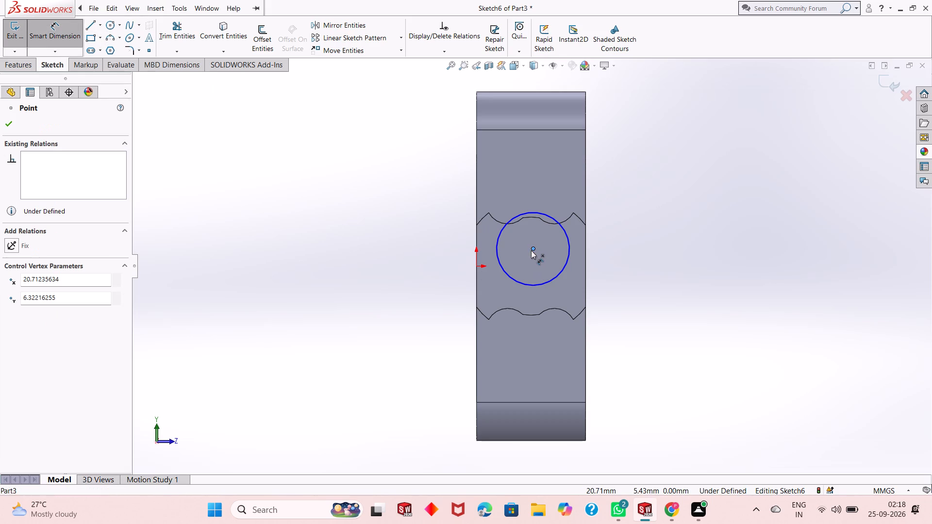
pyautogui.click(475, 267)
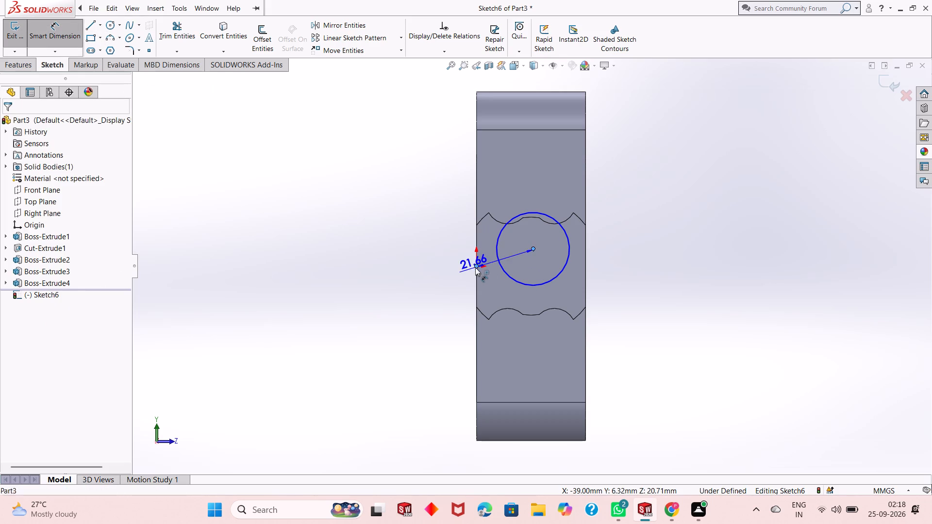
pyautogui.click(380, 253)
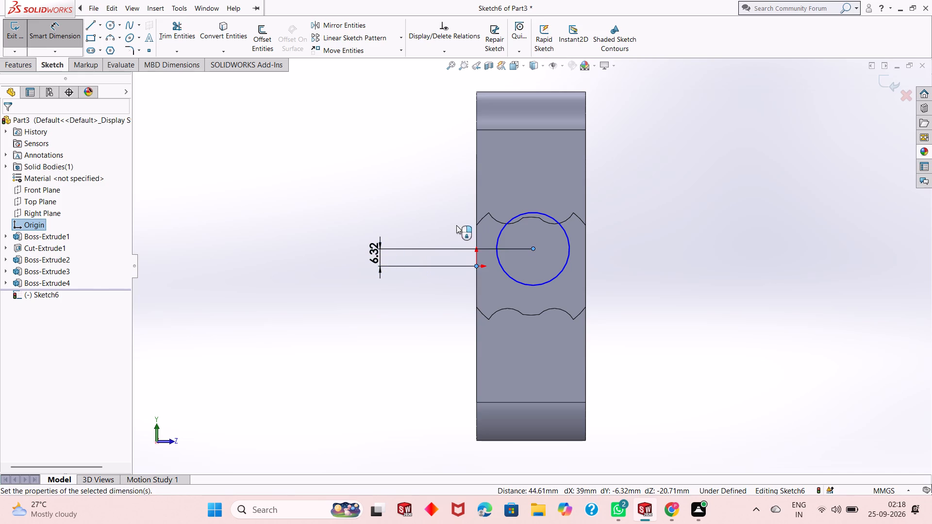
pyautogui.press('0')
pyautogui.press('Return')
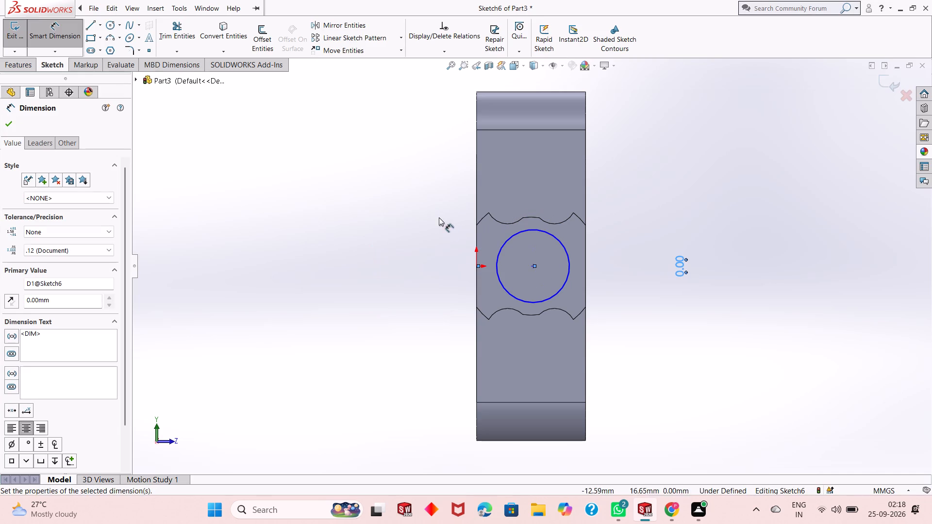
# Dimension the circle on the scalloped boss face with a diameter of 30 mm.
pyautogui.click(554, 235)
pyautogui.click(678, 190)
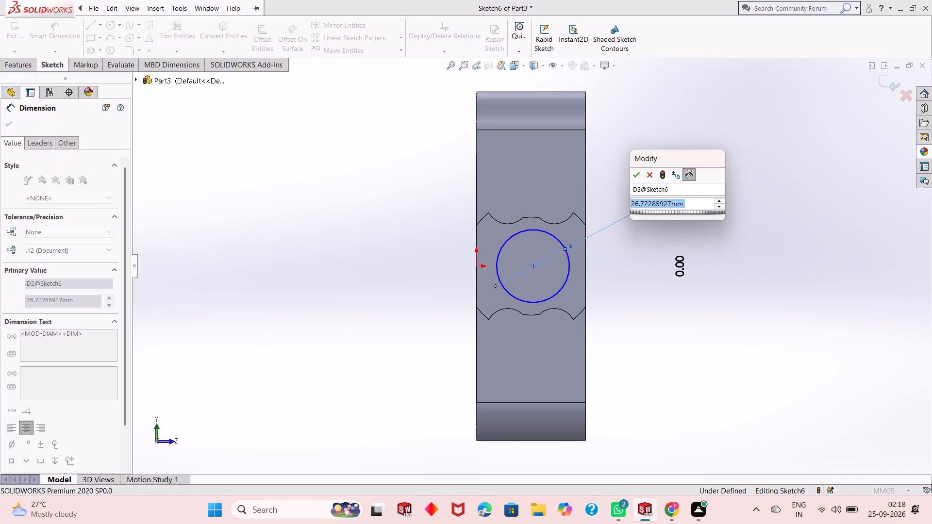
pyautogui.write('30')
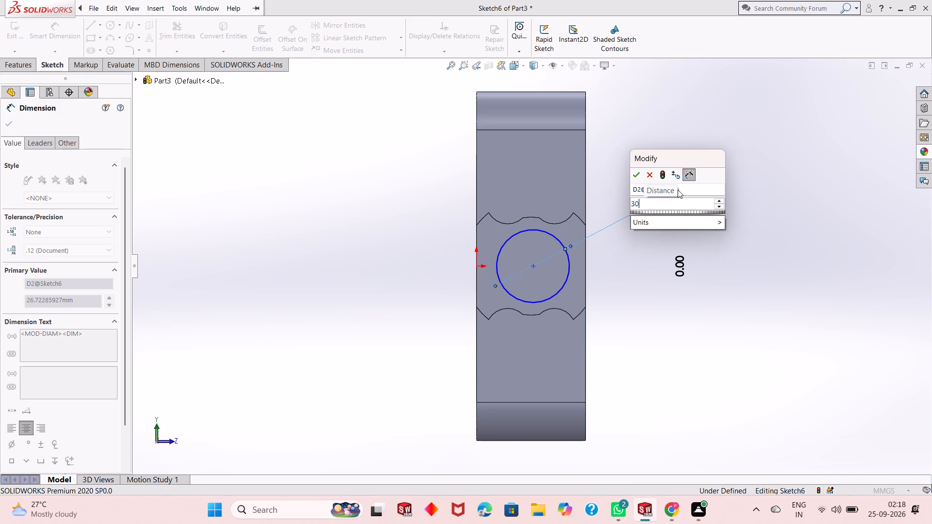
pyautogui.press('Return')
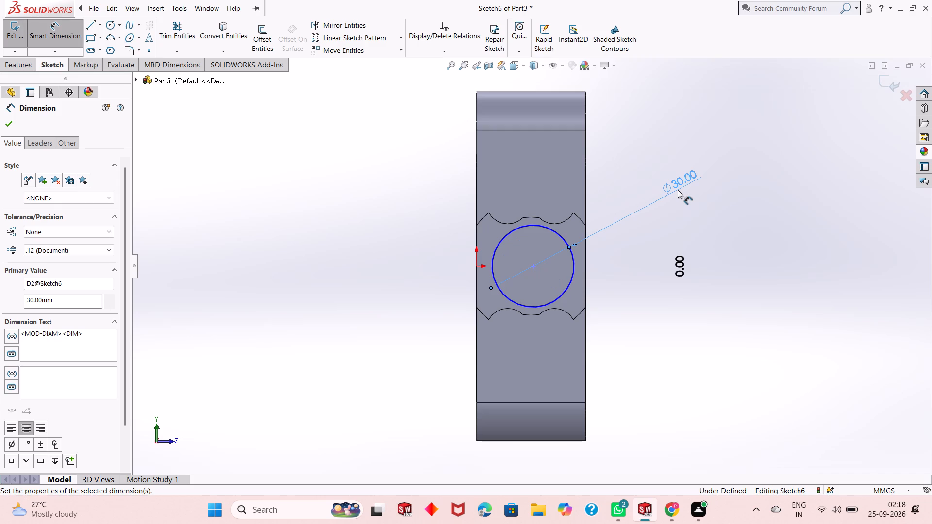
# Dimension the circle's centre horizontally from the origin at 20 mm and leave the dimension tool.
pyautogui.click(533, 268)
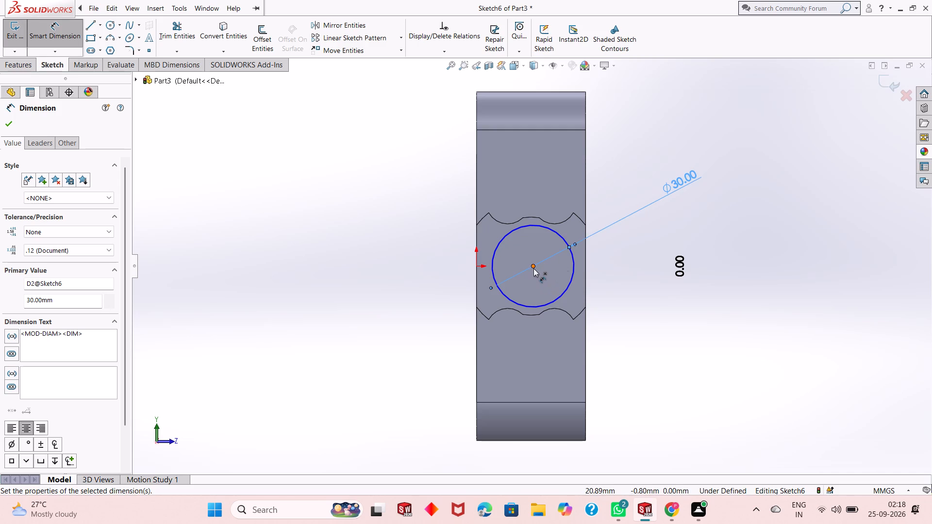
pyautogui.click(476, 266)
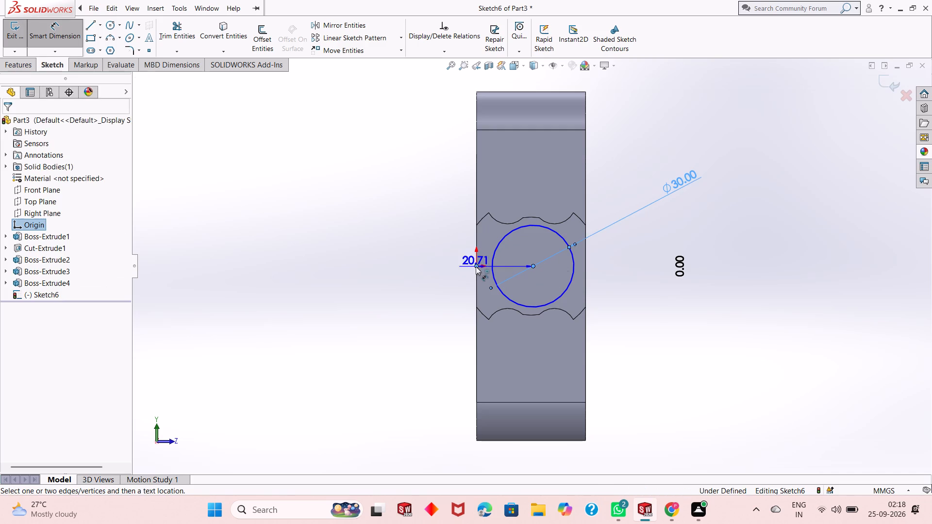
pyautogui.click(437, 330)
pyautogui.write('20')
pyautogui.press('Return')
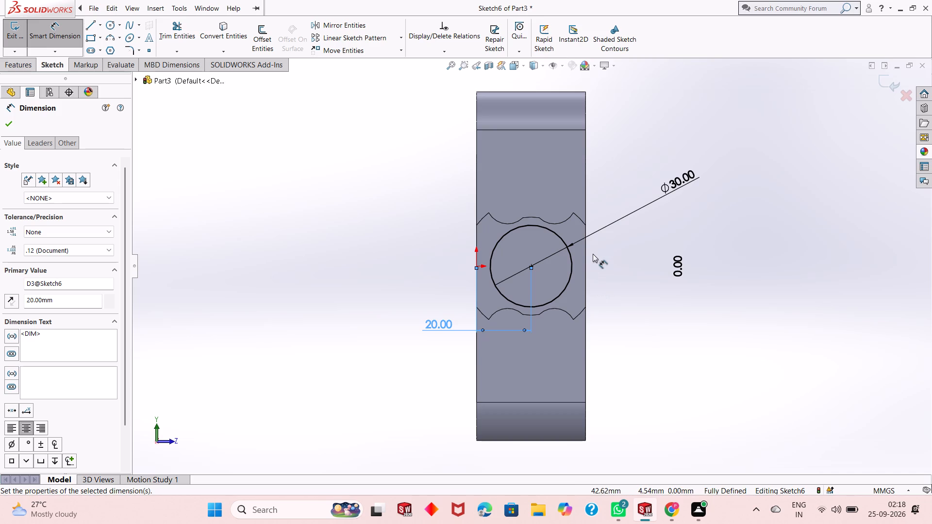
pyautogui.rightClick(274, 204)
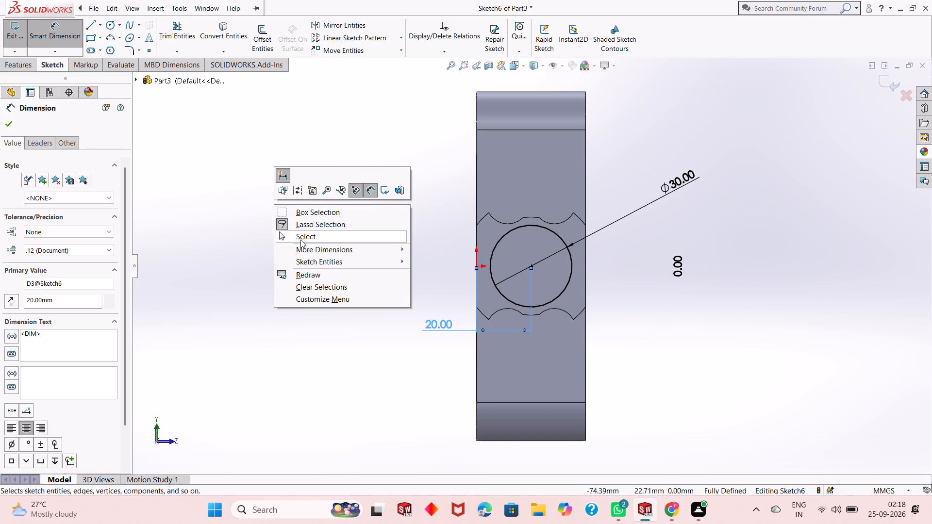
pyautogui.click(300, 240)
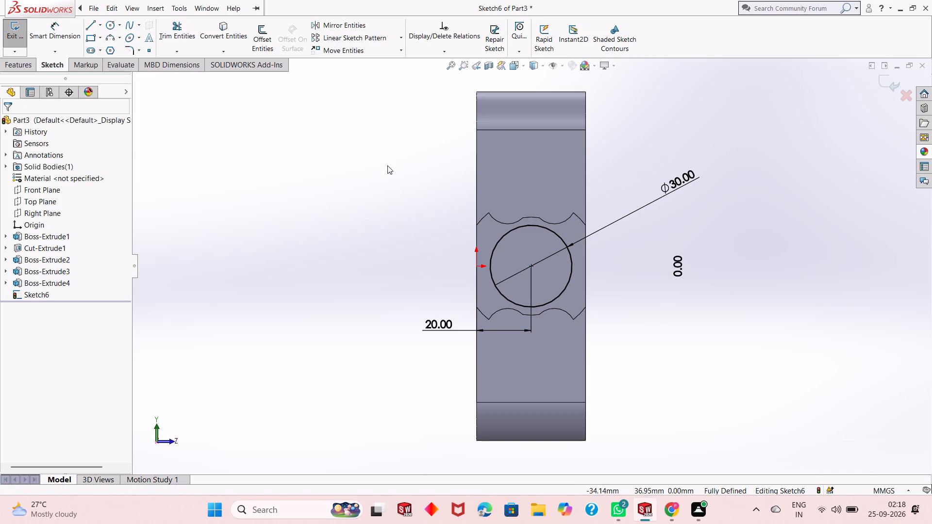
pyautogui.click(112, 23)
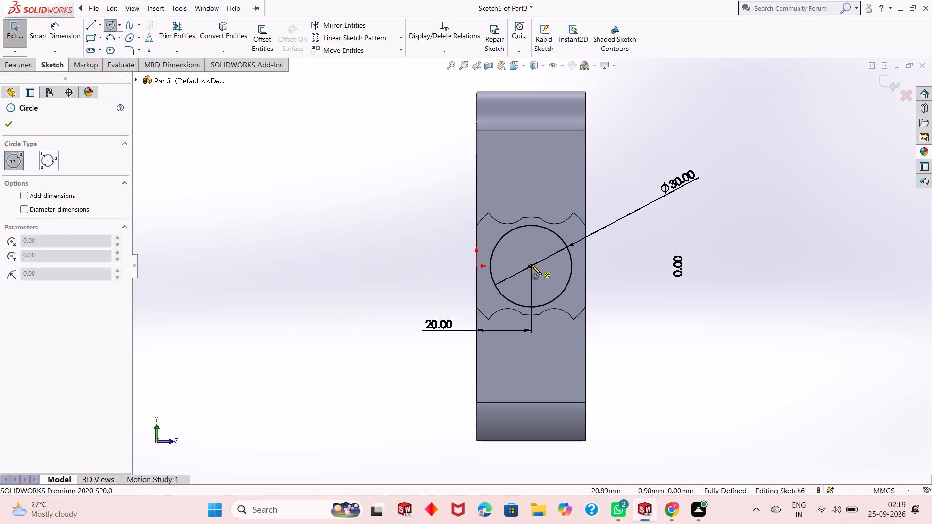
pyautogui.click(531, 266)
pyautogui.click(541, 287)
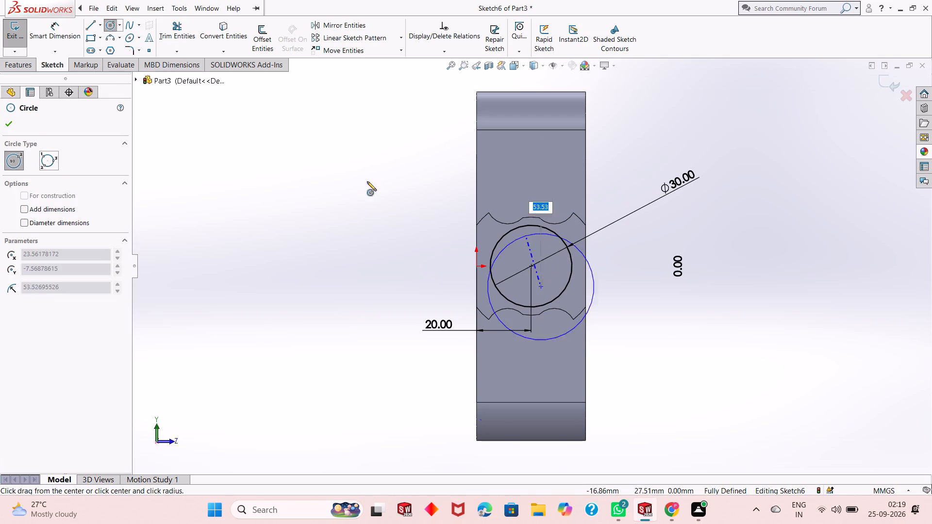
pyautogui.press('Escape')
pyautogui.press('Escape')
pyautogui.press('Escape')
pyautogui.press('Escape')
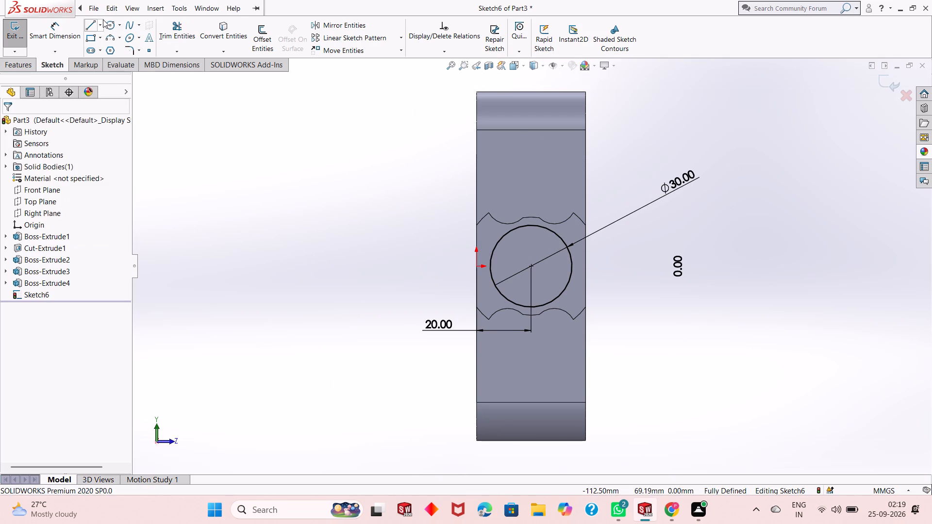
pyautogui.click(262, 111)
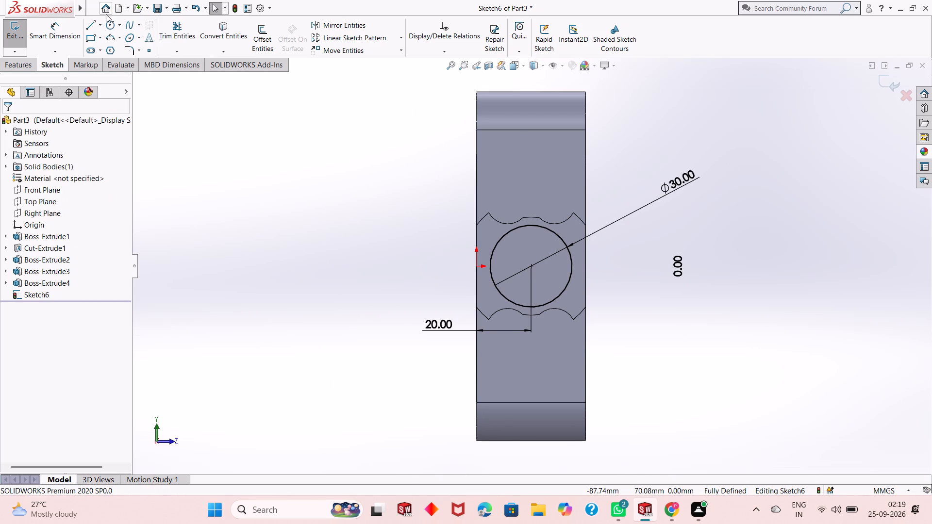
# Sketch a second circle of about 11.7 mm radius, concentric with the 30 mm circle.
pyautogui.click(111, 29)
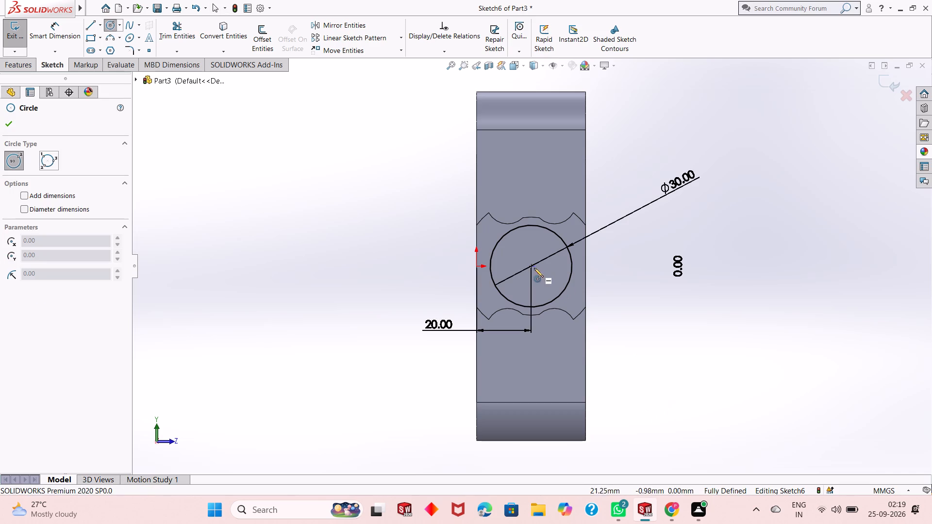
pyautogui.click(530, 264)
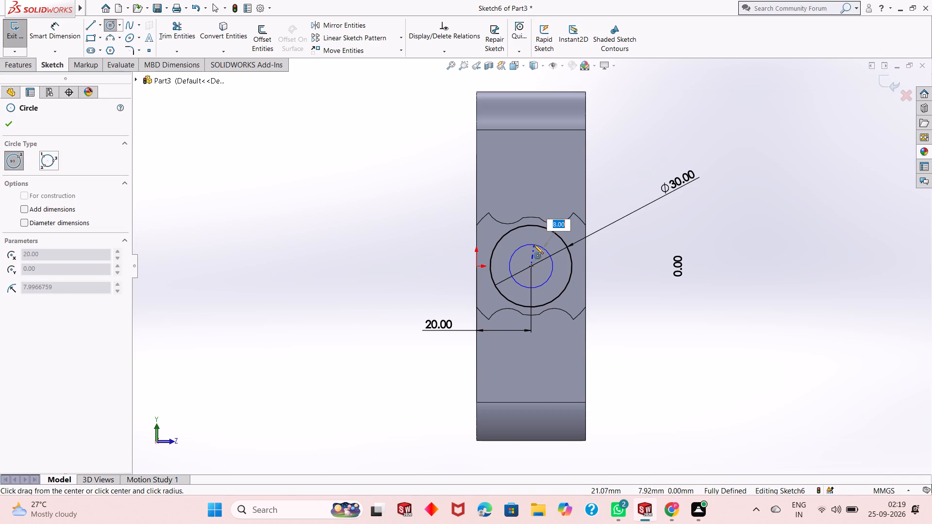
pyautogui.click(544, 237)
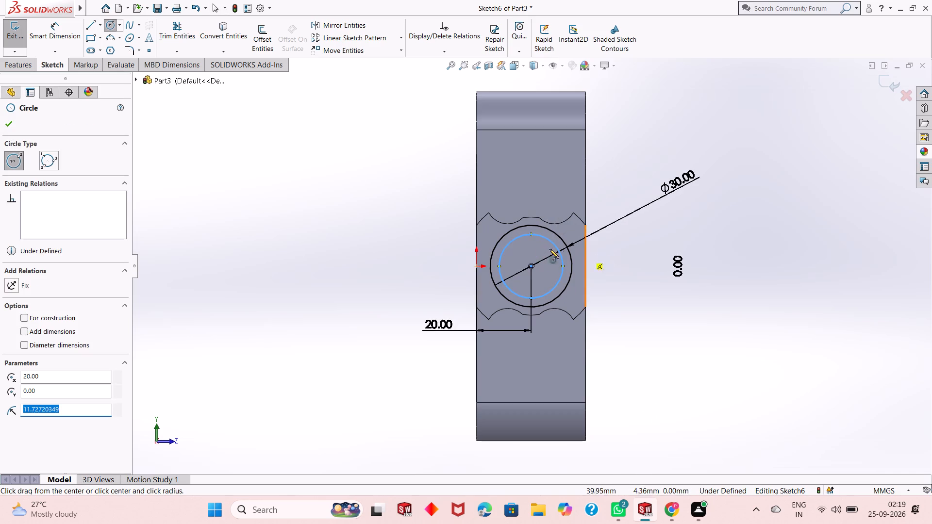
pyautogui.rightClick(308, 192)
pyautogui.click(332, 205)
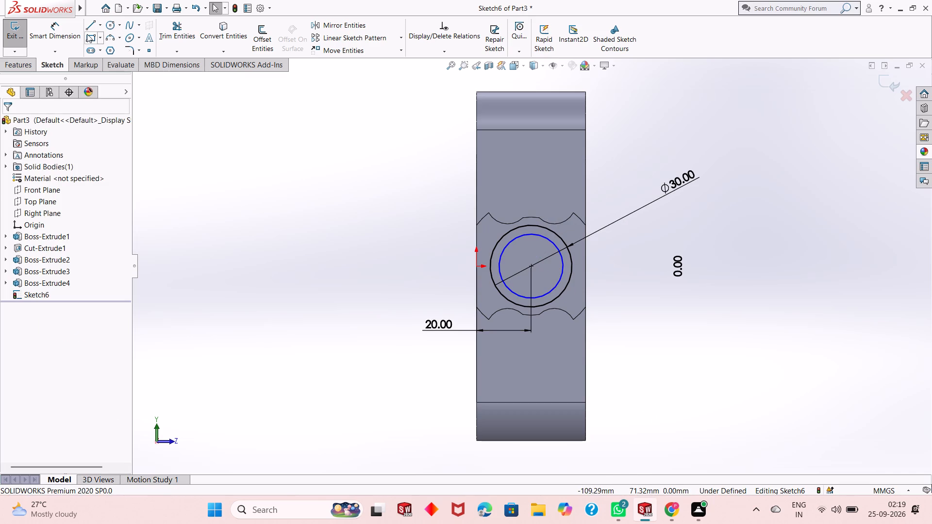
# Dimension the second concentric circle with a diameter of 35 mm.
pyautogui.click(69, 28)
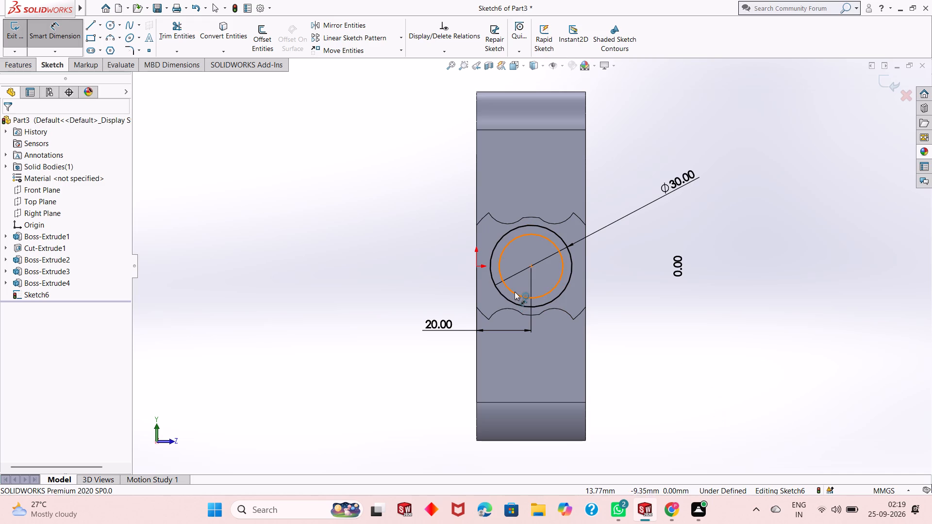
pyautogui.click(515, 292)
pyautogui.click(345, 351)
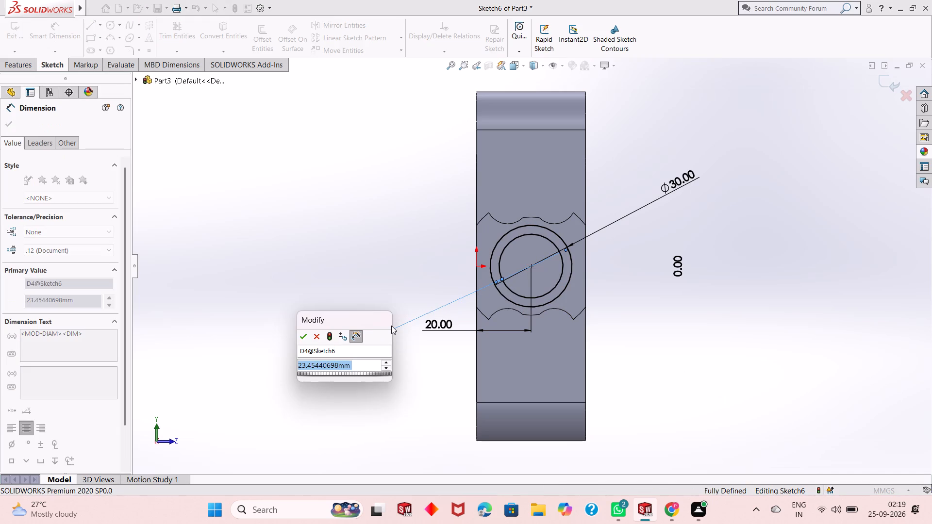
pyautogui.write('35')
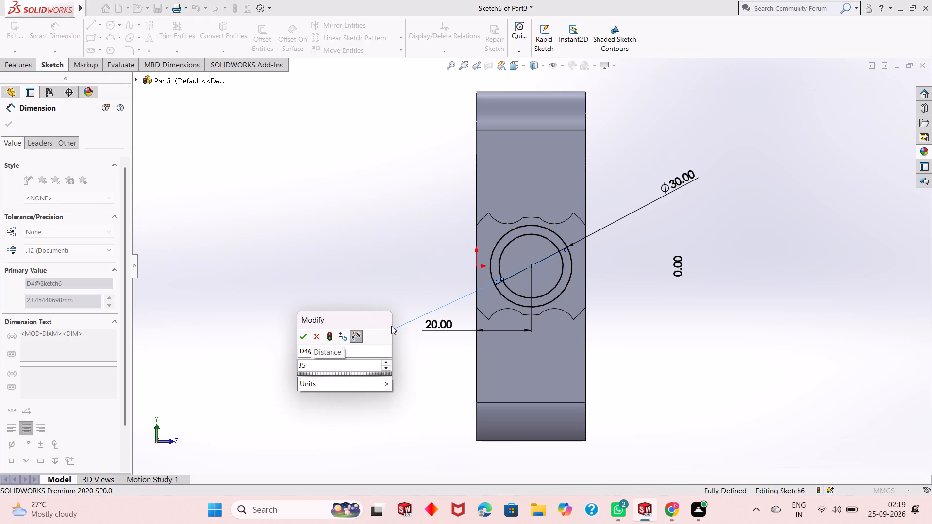
pyautogui.press('Return')
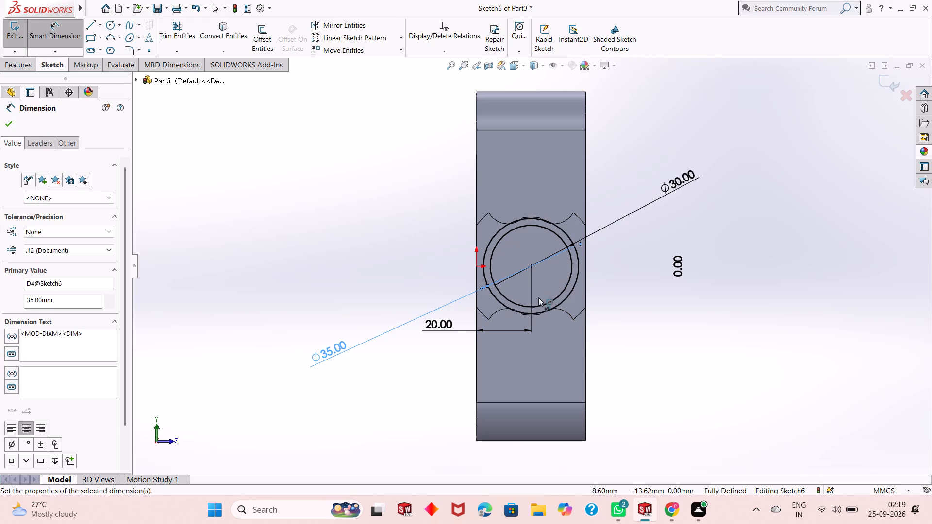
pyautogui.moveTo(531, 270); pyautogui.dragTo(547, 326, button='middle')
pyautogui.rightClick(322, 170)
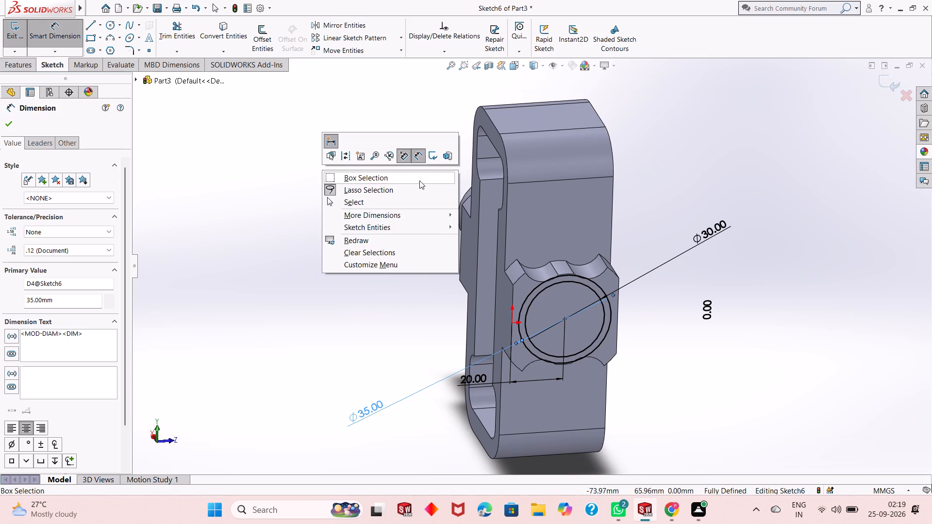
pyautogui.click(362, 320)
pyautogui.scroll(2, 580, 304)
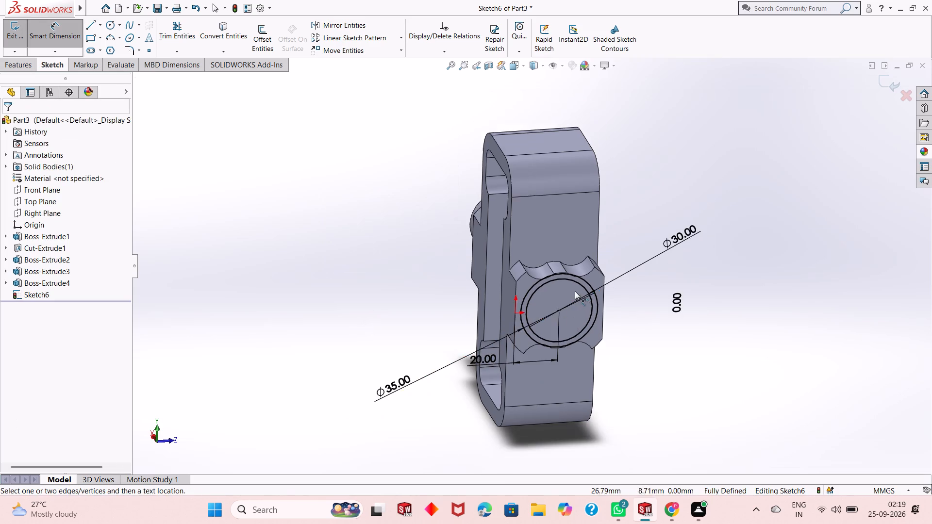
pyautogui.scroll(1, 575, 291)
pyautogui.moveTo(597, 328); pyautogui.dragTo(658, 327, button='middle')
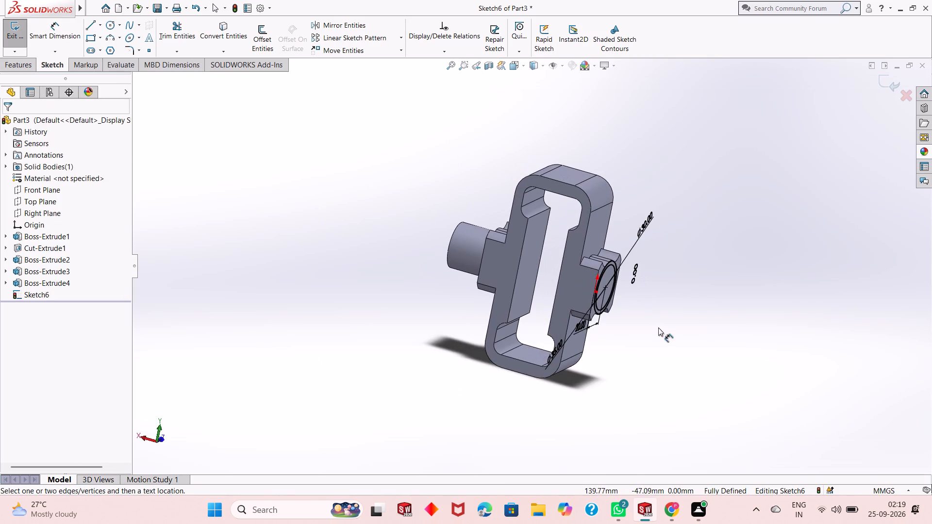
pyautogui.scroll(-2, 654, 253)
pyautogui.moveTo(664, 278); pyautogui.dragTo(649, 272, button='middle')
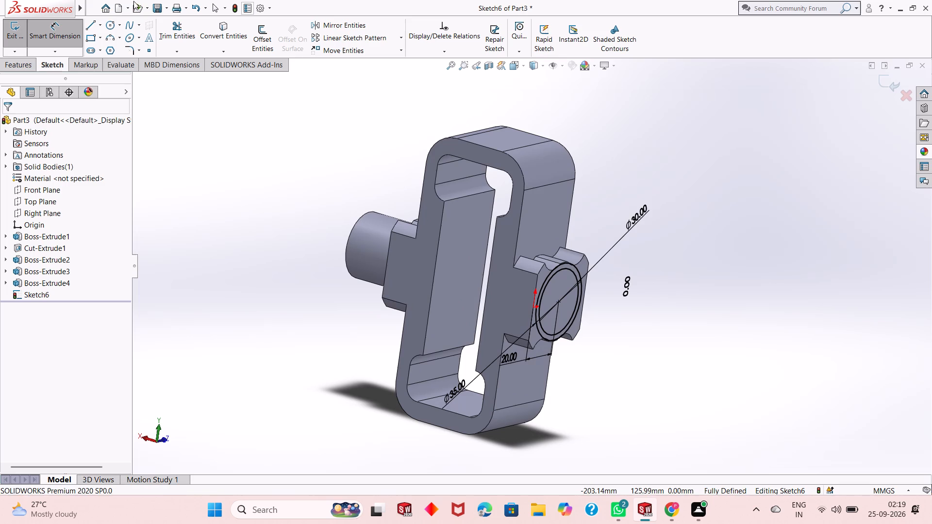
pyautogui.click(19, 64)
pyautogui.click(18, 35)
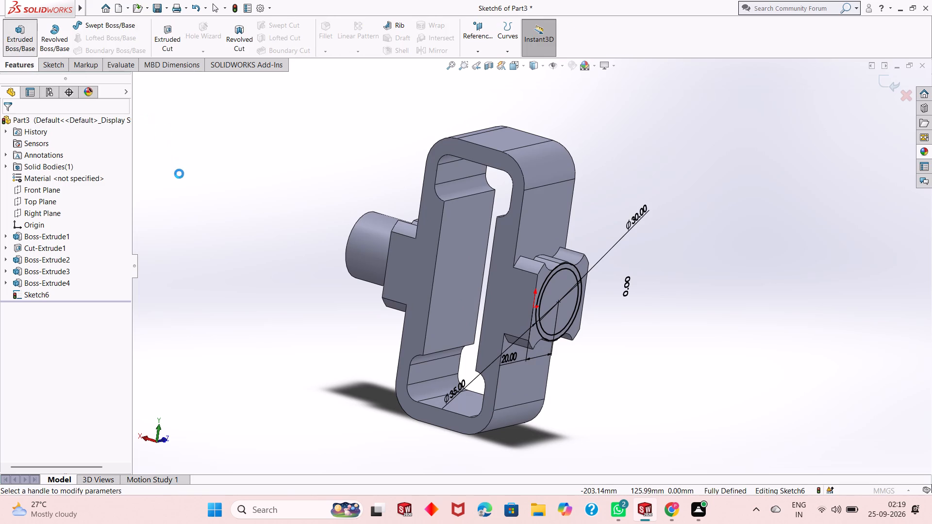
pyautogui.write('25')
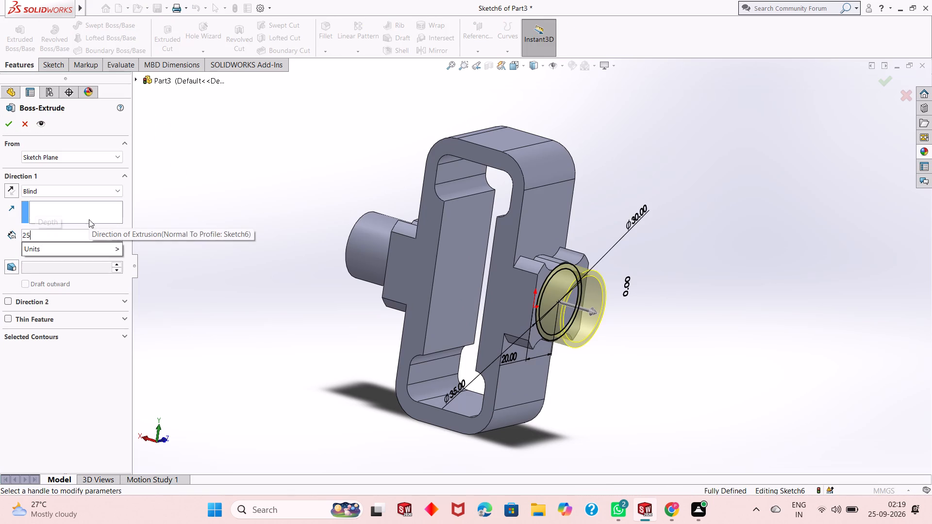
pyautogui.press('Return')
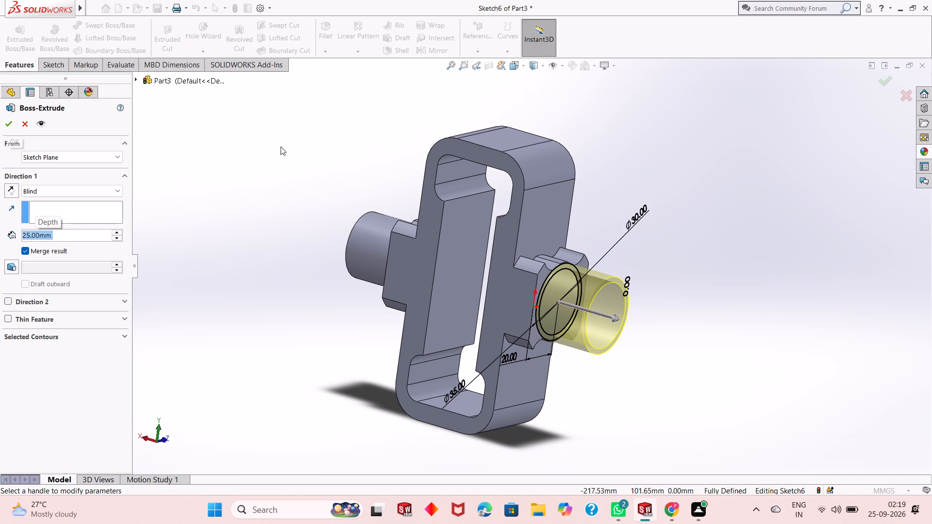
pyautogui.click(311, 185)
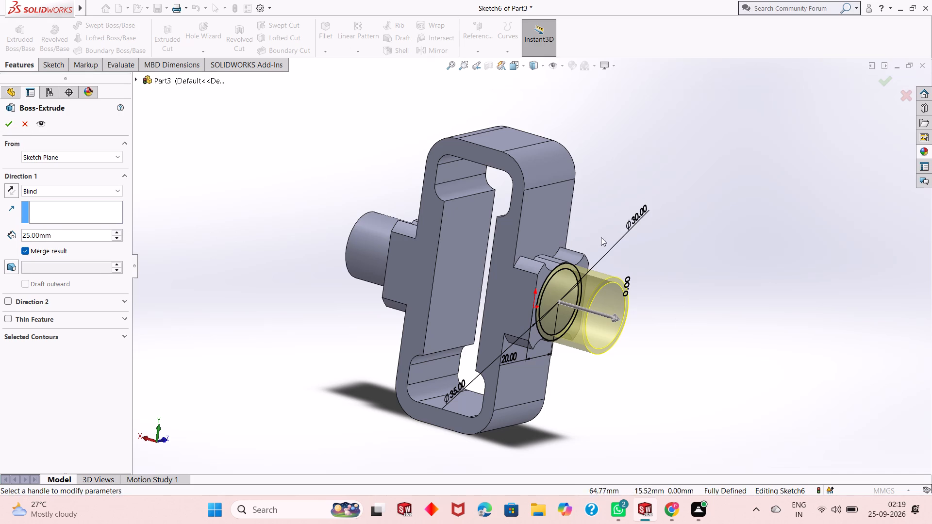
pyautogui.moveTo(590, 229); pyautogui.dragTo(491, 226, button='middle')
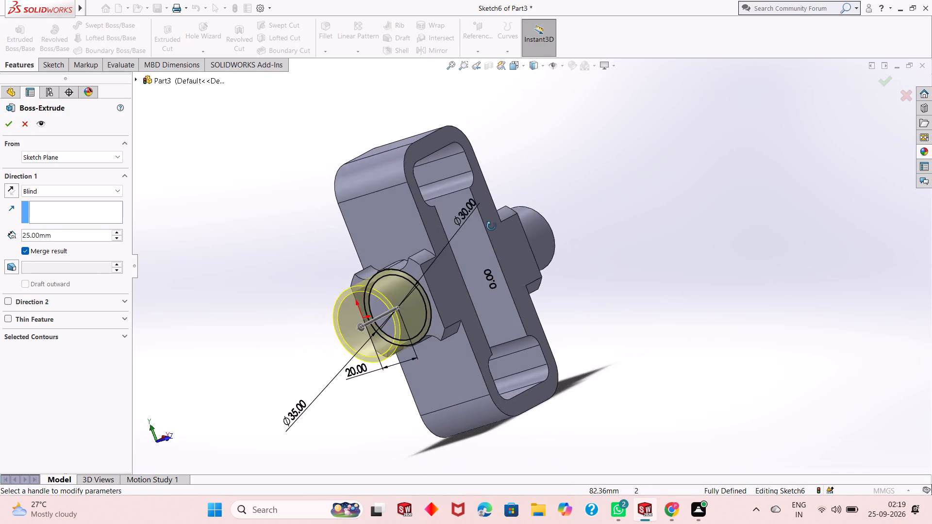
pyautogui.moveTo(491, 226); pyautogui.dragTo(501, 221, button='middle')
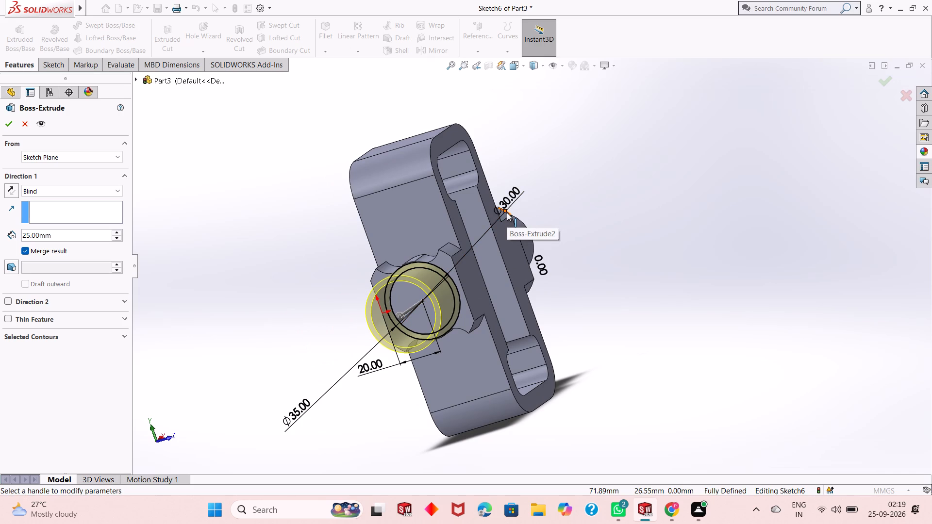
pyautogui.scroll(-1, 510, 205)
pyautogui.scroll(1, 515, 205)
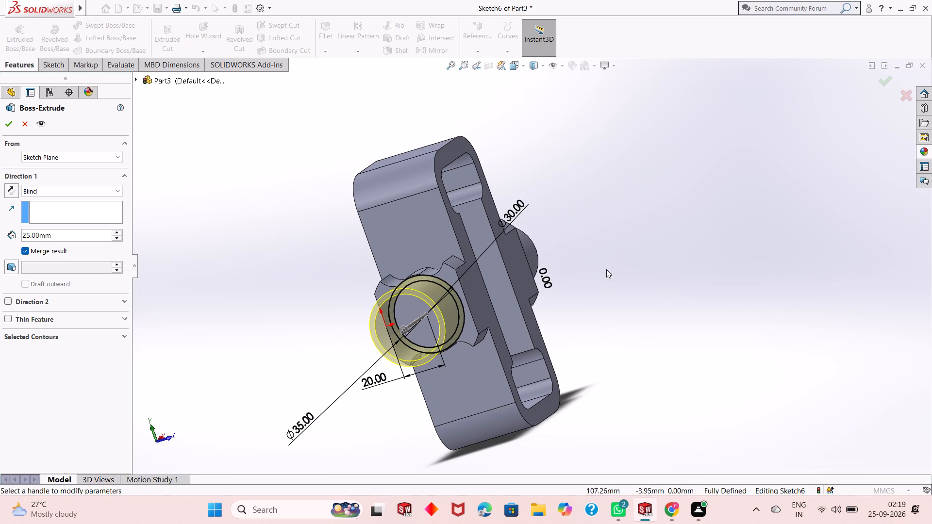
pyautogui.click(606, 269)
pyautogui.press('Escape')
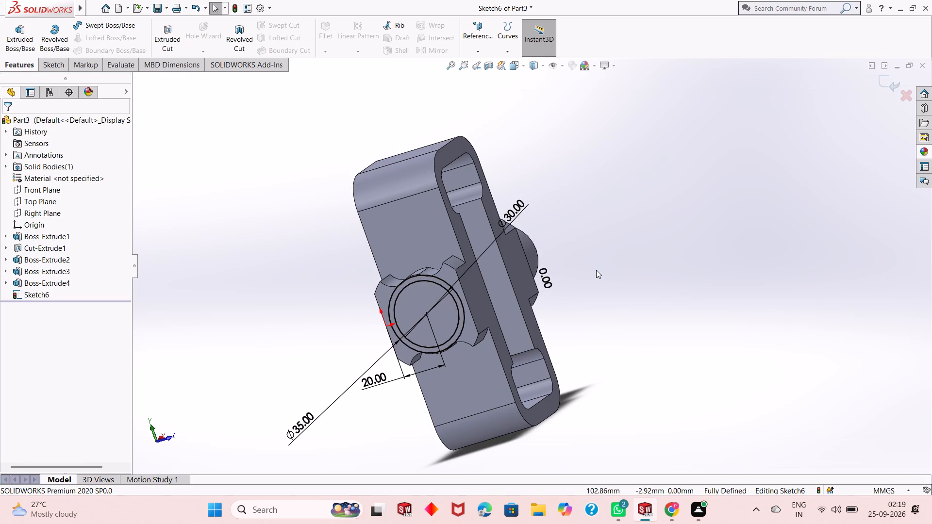
# Set the diameter of the outer concentric circle on the scalloped boss face to 15 mm.
pyautogui.moveTo(594, 269); pyautogui.dragTo(480, 354, button='middle')
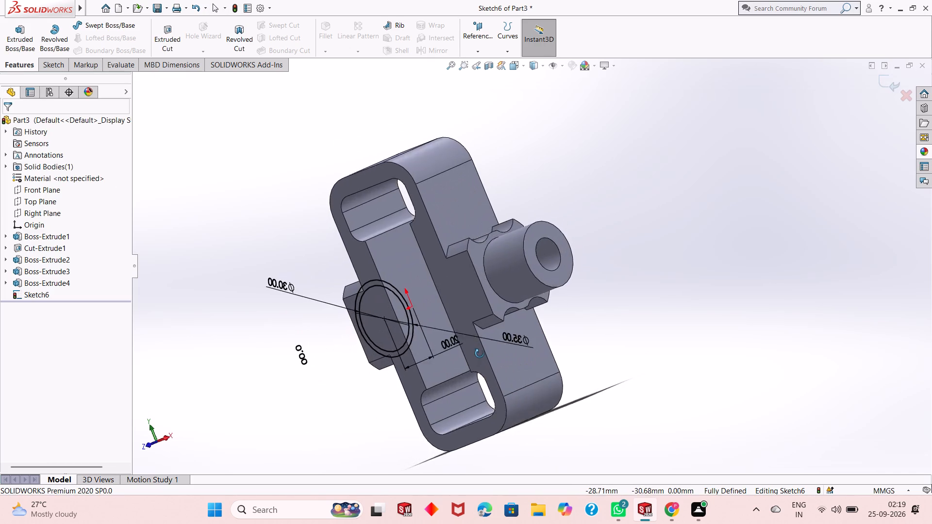
pyautogui.moveTo(480, 354); pyautogui.dragTo(599, 327, button='middle')
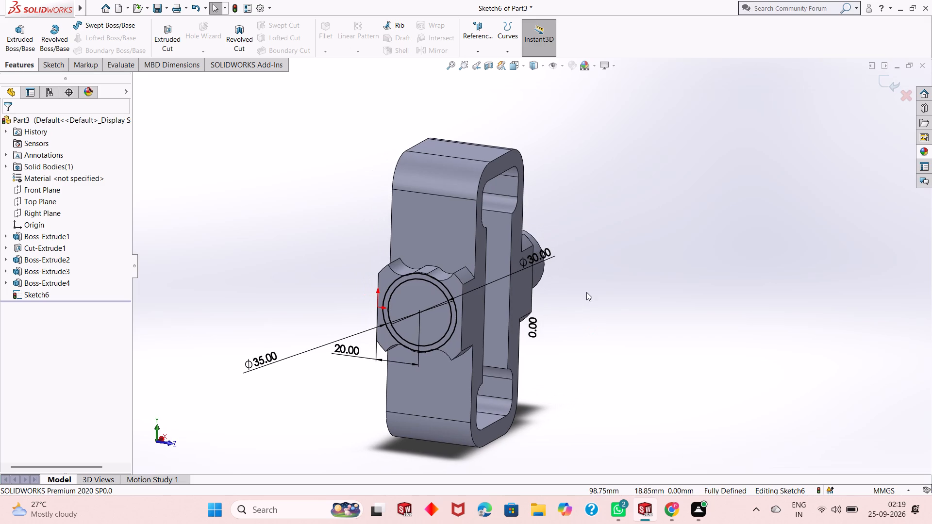
pyautogui.click(250, 363)
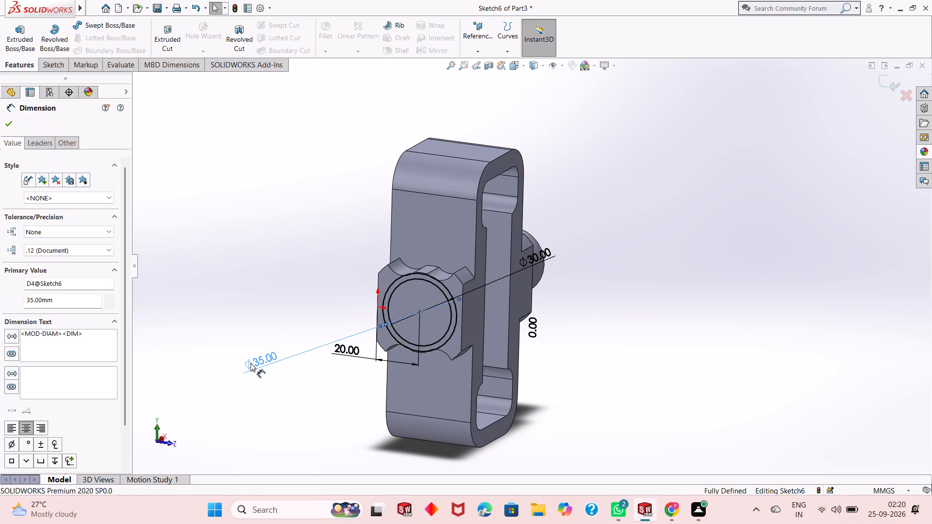
pyautogui.write('15')
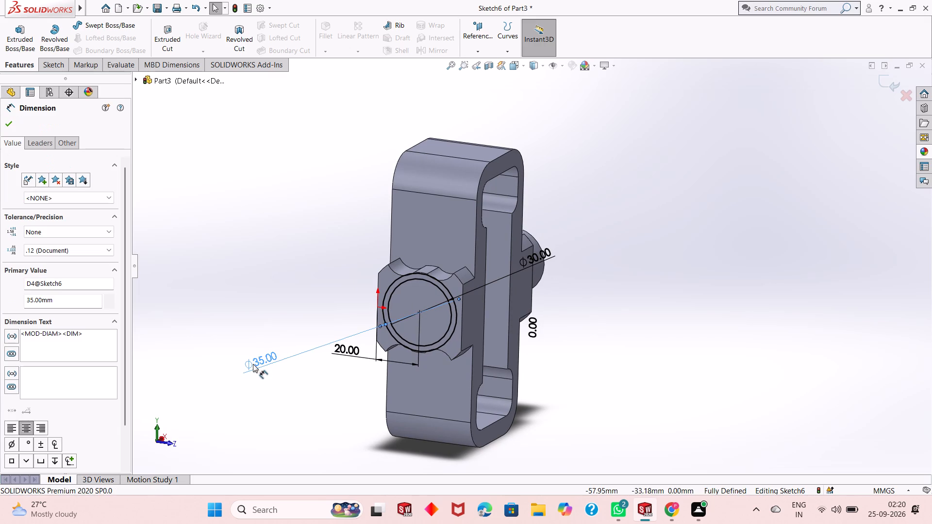
pyautogui.press('Return')
pyautogui.doubleClick(253, 364)
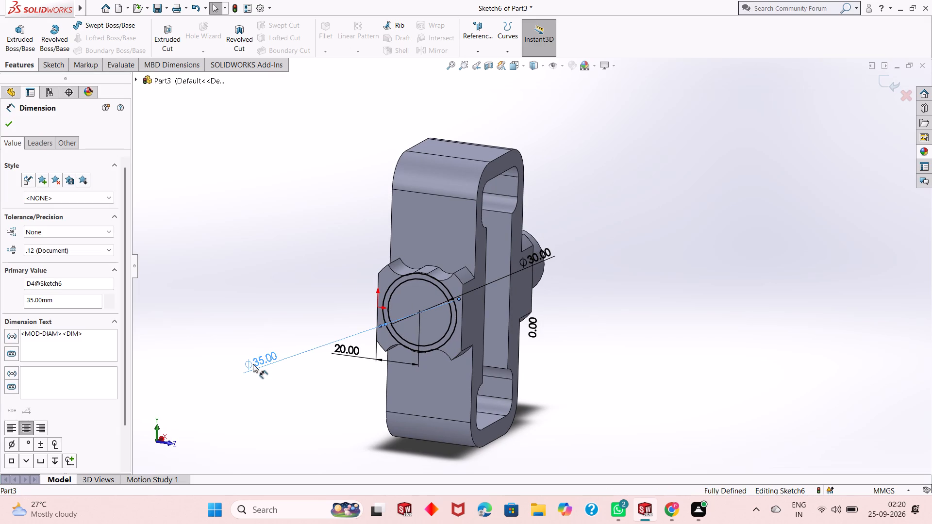
pyautogui.write('15')
pyautogui.press('Return')
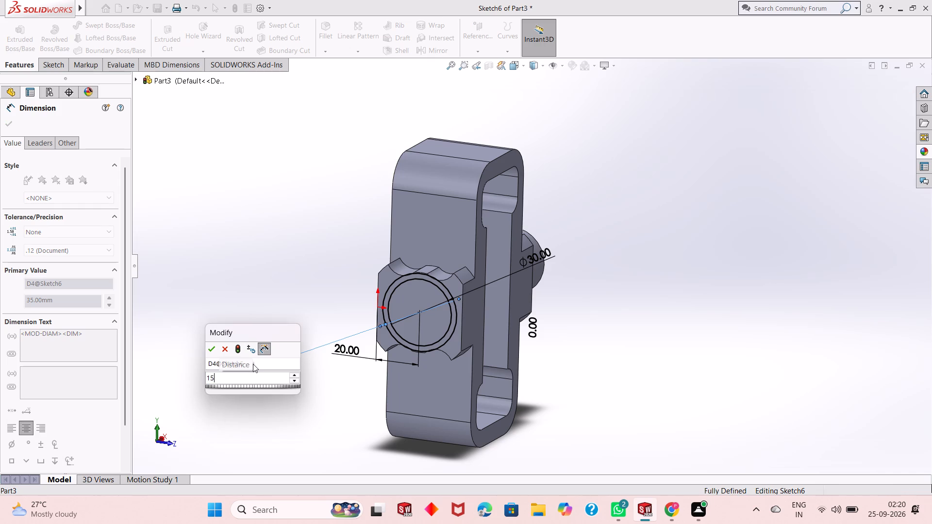
pyautogui.scroll(-2, 473, 326)
pyautogui.scroll(1, 473, 326)
pyautogui.rightClick(142, 189)
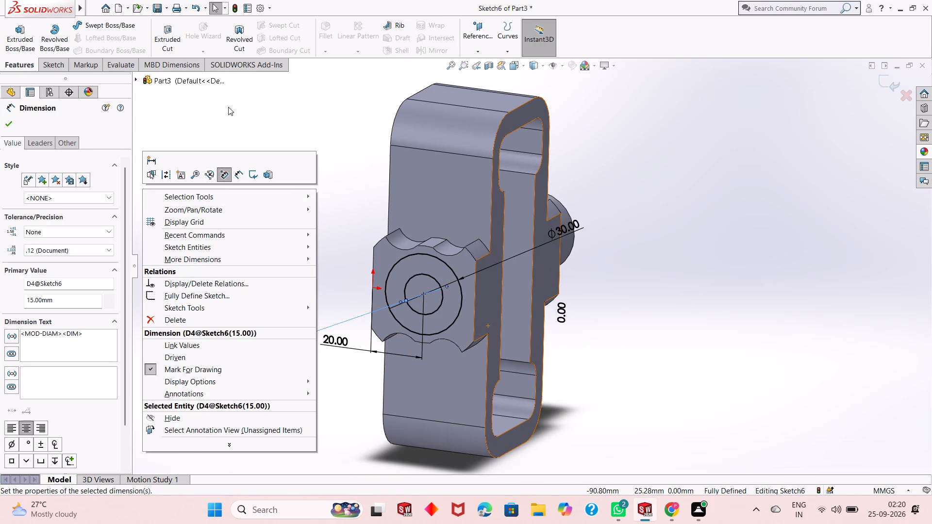
pyautogui.click(229, 98)
# Extrude the ring between the 30 mm and 15 mm circles 25 mm blind outward from the scalloped boss face, merging the result.
pyautogui.click(22, 39)
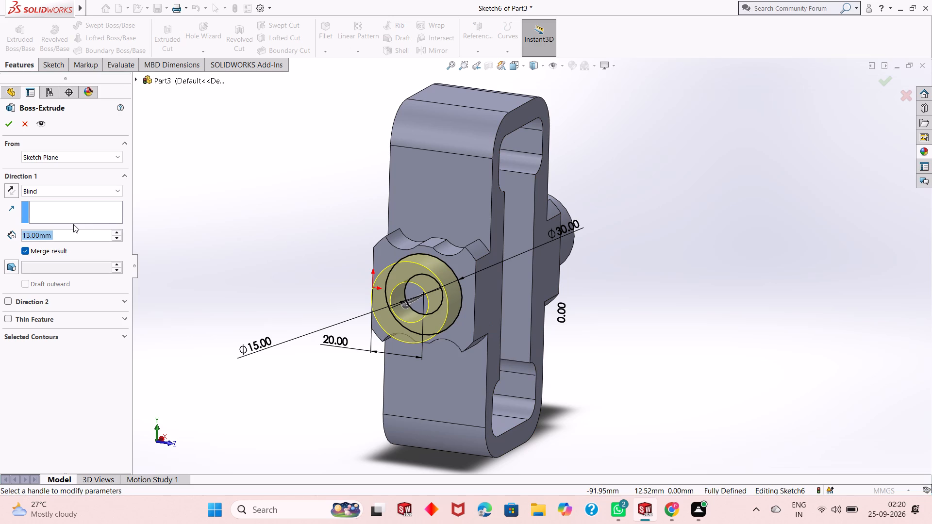
pyautogui.write('25')
pyautogui.press('Return')
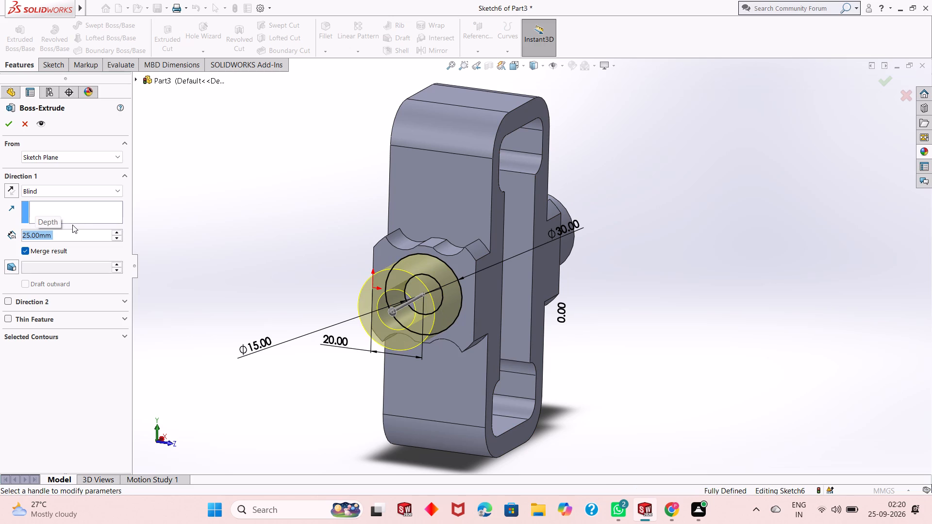
pyautogui.click(9, 128)
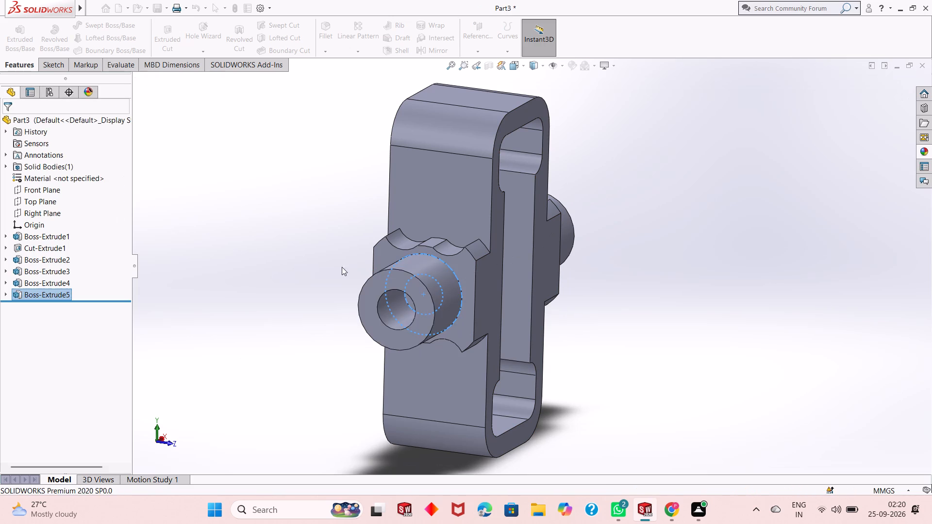
# Examine the part from several angles and in normal views, comparing the tubular bosses on both sides of the block.
pyautogui.scroll(4, 386, 267)
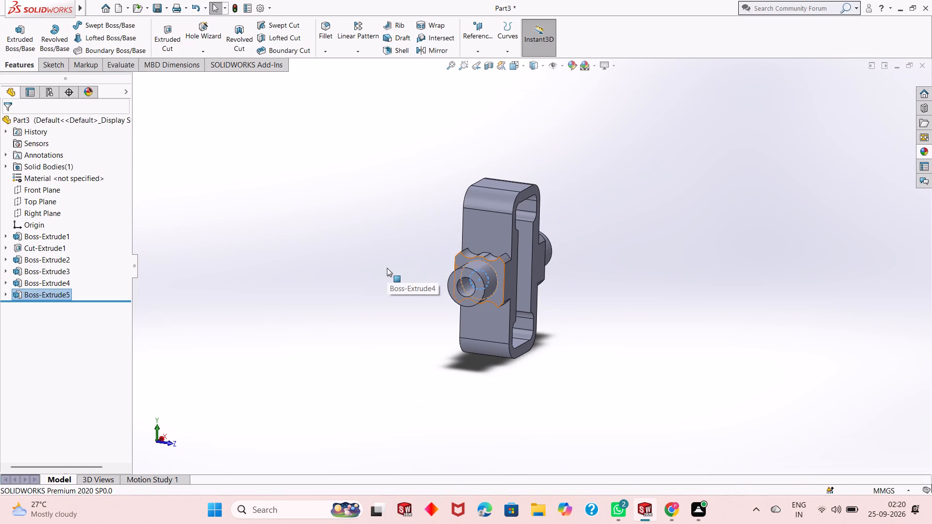
pyautogui.scroll(-2, 514, 292)
pyautogui.moveTo(578, 288); pyautogui.dragTo(536, 284, button='middle')
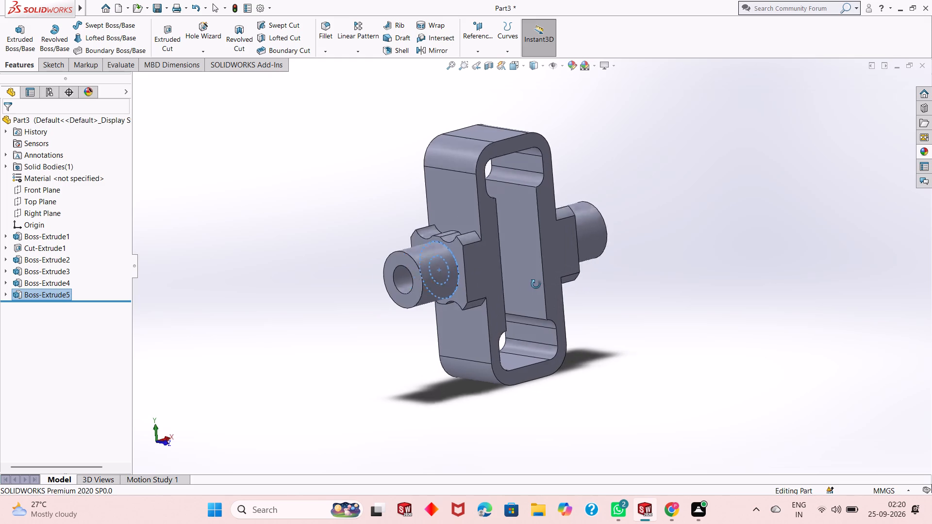
pyautogui.moveTo(536, 284); pyautogui.dragTo(533, 284, button='middle')
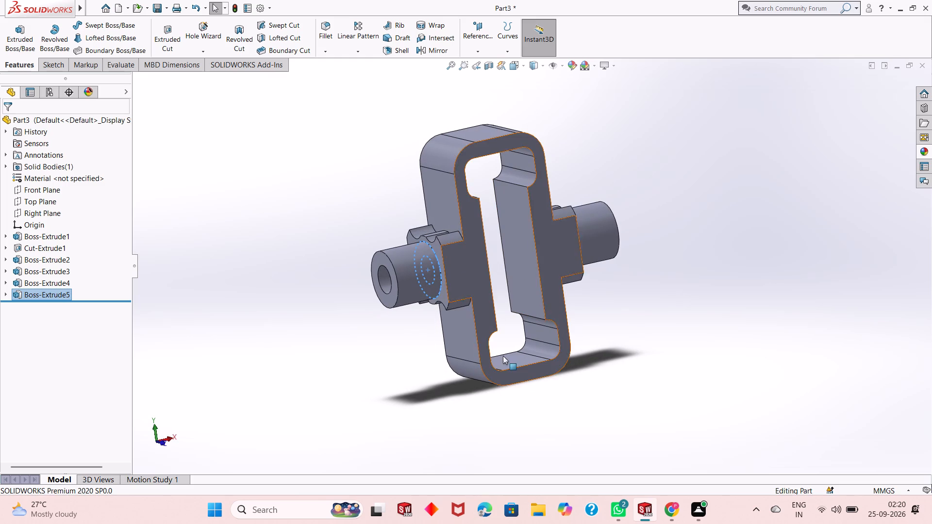
pyautogui.click(361, 385)
pyautogui.scroll(-1, 539, 229)
pyautogui.moveTo(539, 229); pyautogui.dragTo(498, 224, button='middle')
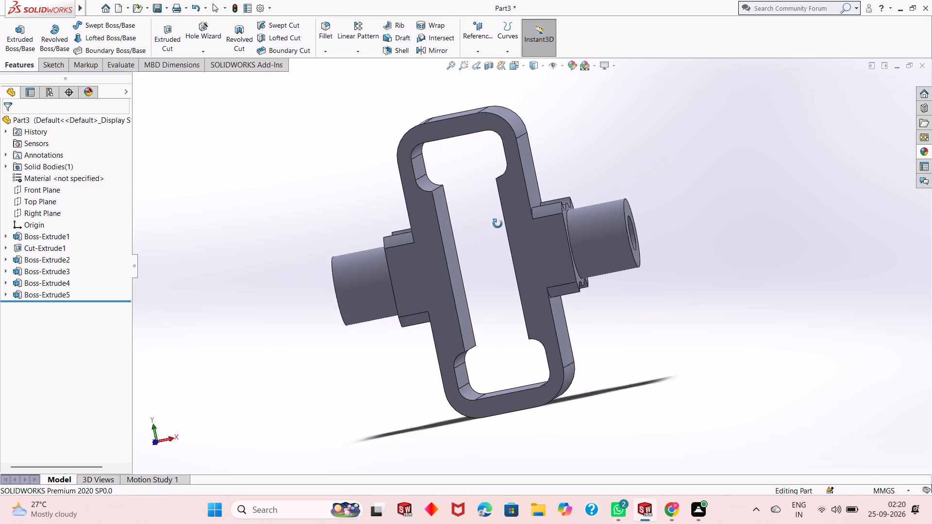
pyautogui.moveTo(498, 224); pyautogui.dragTo(453, 310, button='middle')
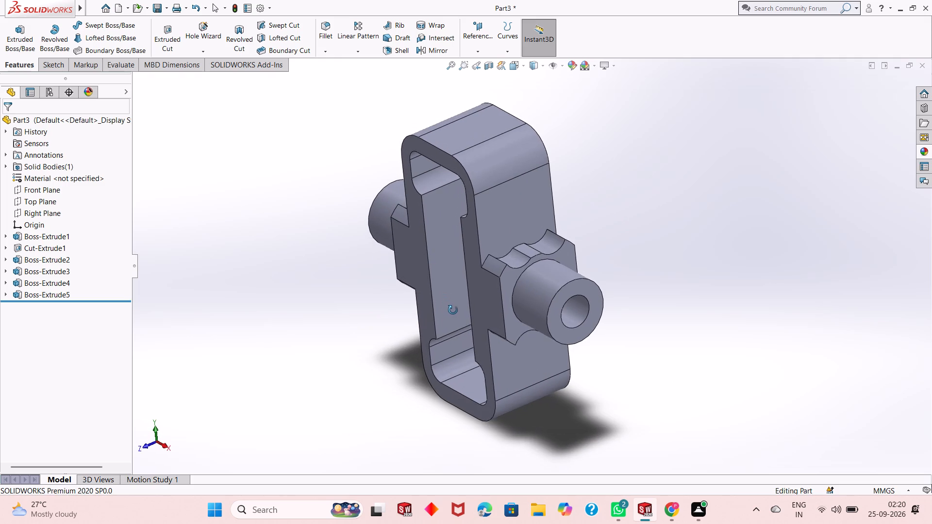
pyautogui.moveTo(453, 310); pyautogui.dragTo(475, 249, button='middle')
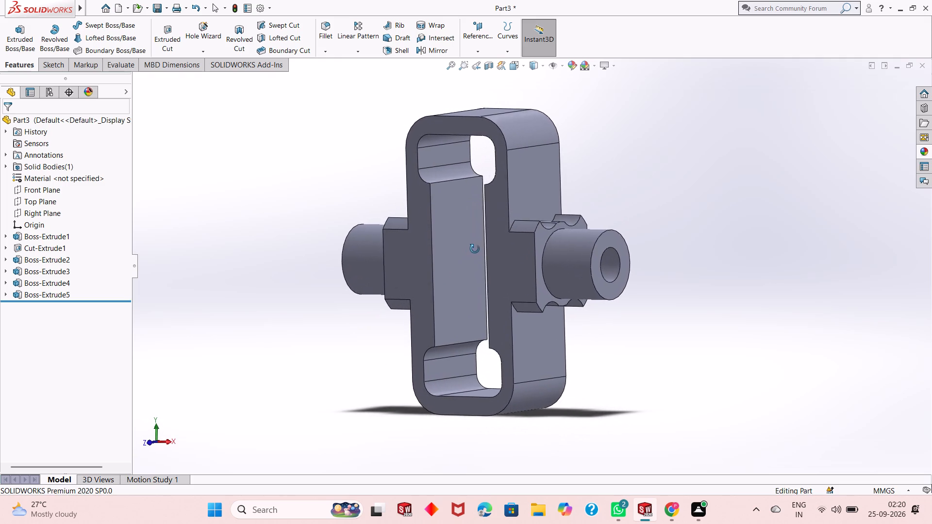
pyautogui.moveTo(475, 249); pyautogui.dragTo(576, 242, button='middle')
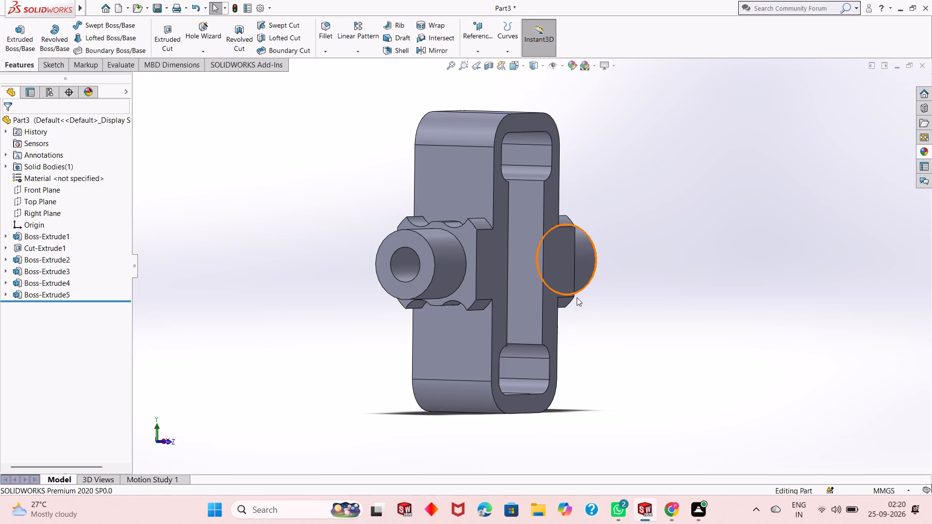
pyautogui.moveTo(579, 275); pyautogui.dragTo(571, 277, button='middle')
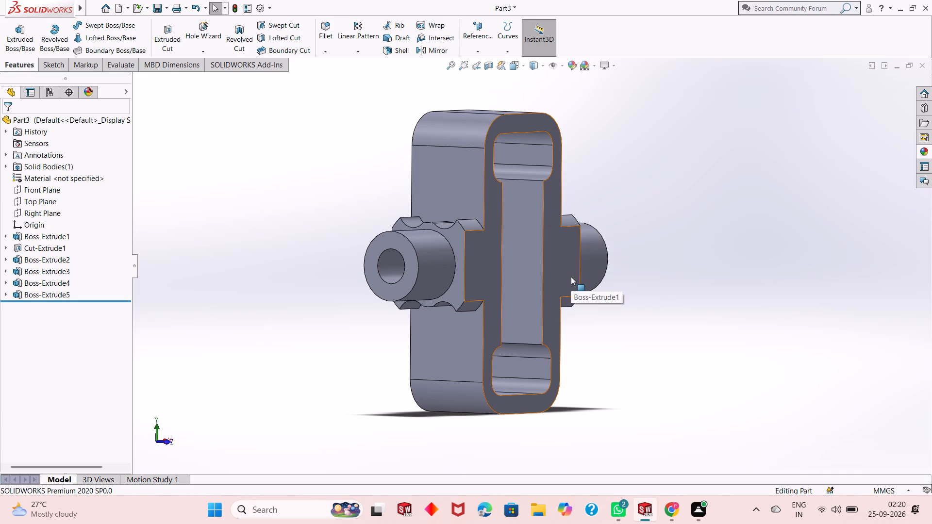
pyautogui.hotkey('ctrl', '8')
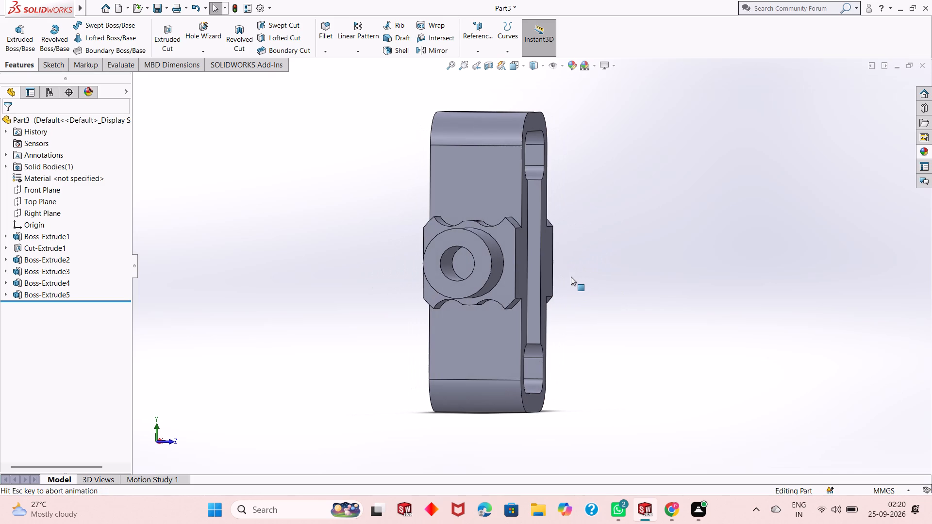
pyautogui.hotkey('ctrl', '8')
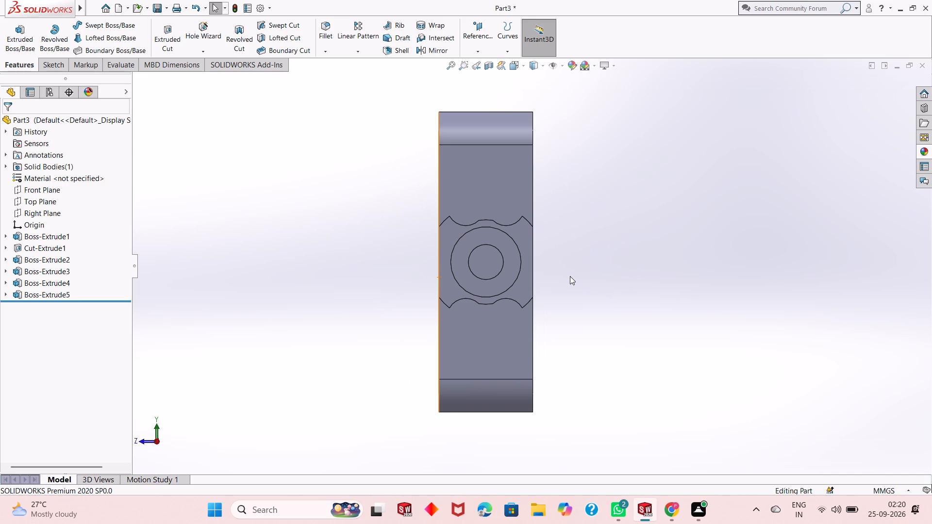
pyautogui.moveTo(548, 227); pyautogui.dragTo(598, 229, button='middle')
pyautogui.click(661, 249)
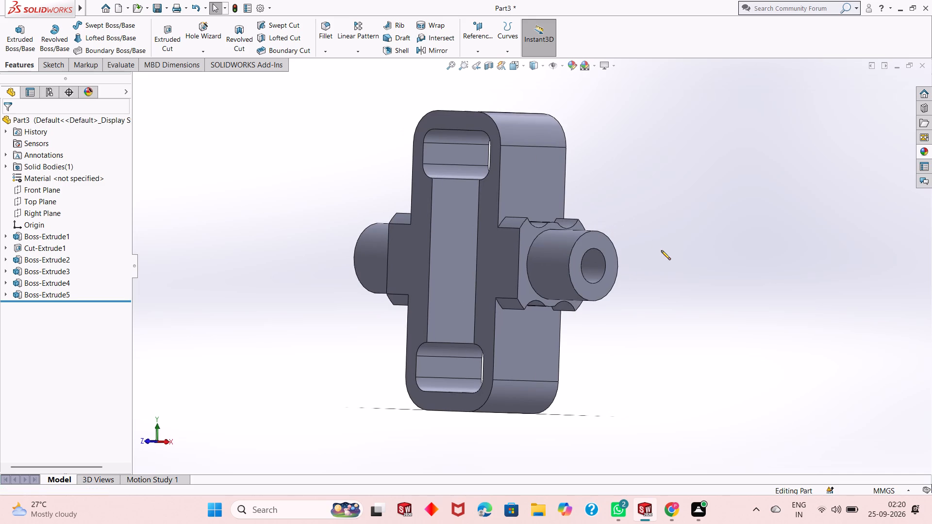
pyautogui.hotkey('ctrl', '8')
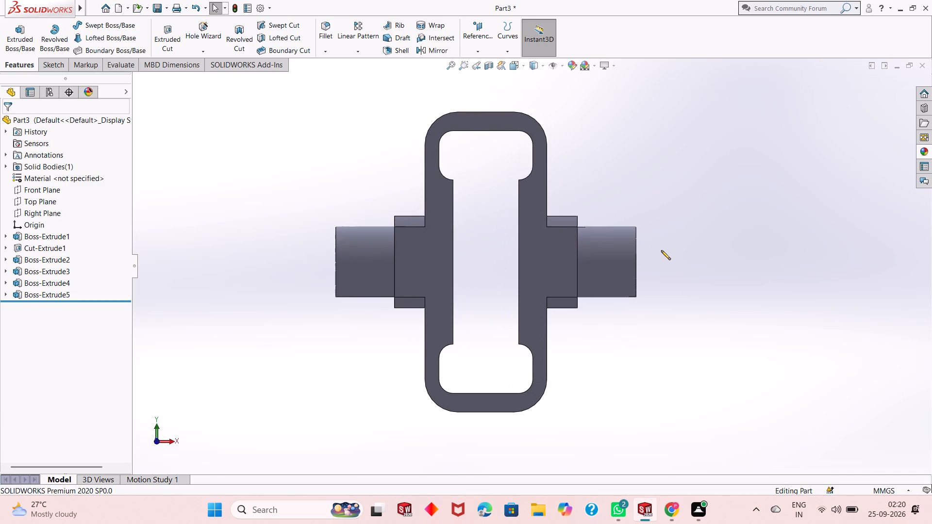
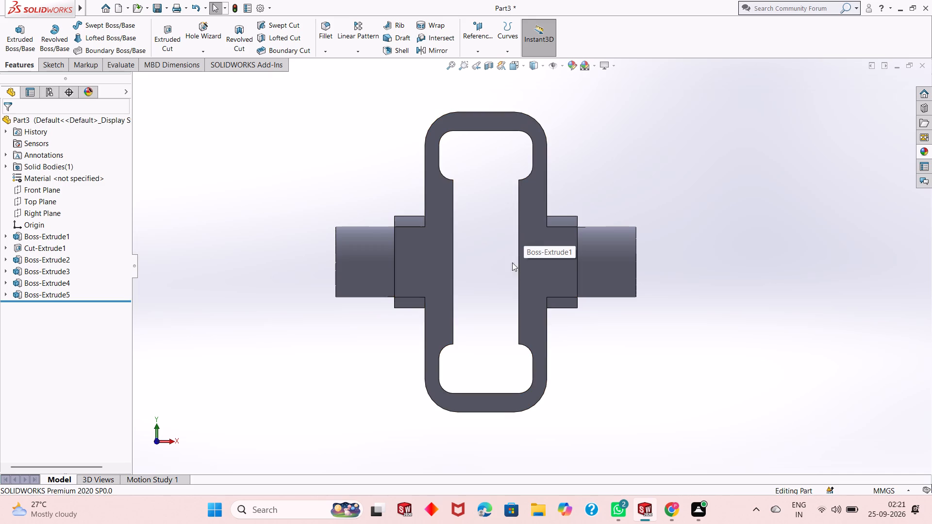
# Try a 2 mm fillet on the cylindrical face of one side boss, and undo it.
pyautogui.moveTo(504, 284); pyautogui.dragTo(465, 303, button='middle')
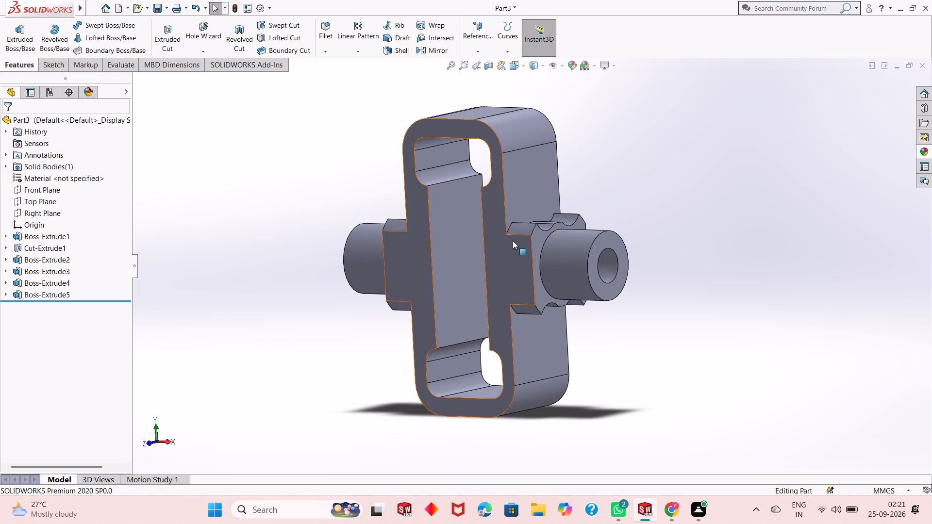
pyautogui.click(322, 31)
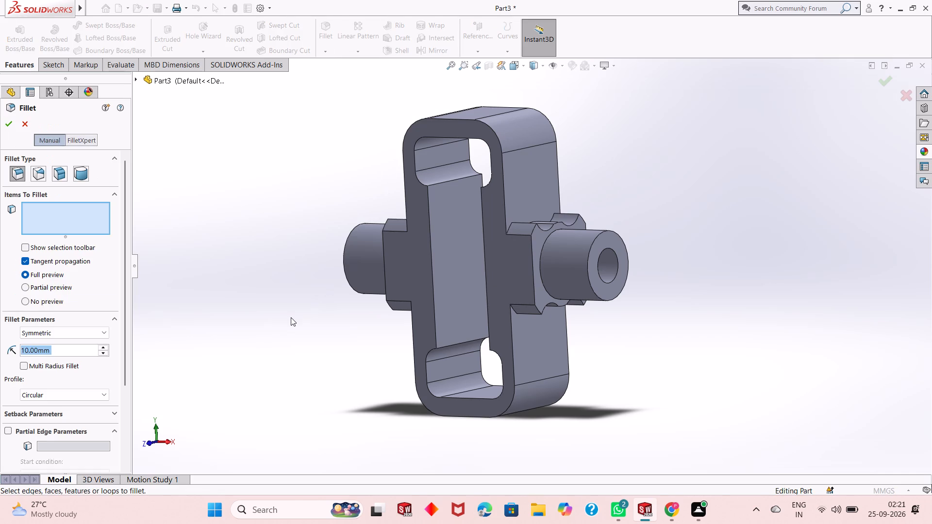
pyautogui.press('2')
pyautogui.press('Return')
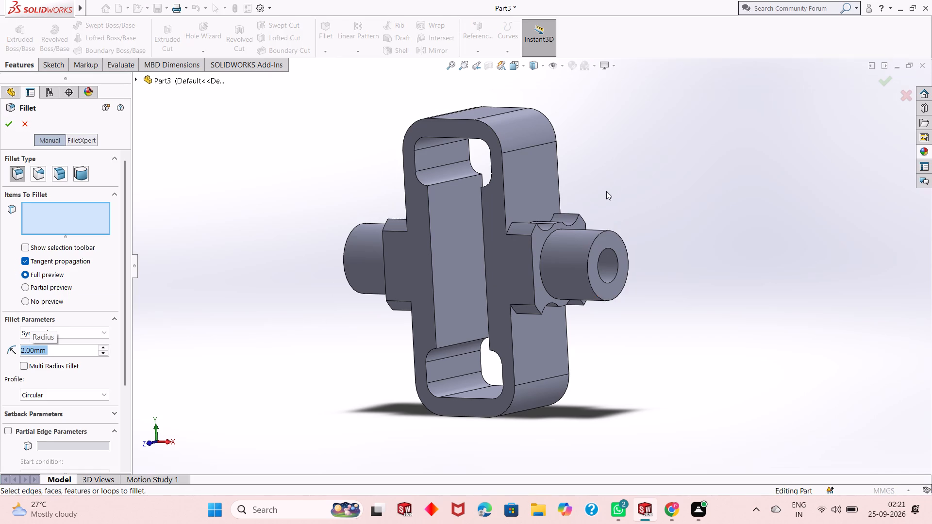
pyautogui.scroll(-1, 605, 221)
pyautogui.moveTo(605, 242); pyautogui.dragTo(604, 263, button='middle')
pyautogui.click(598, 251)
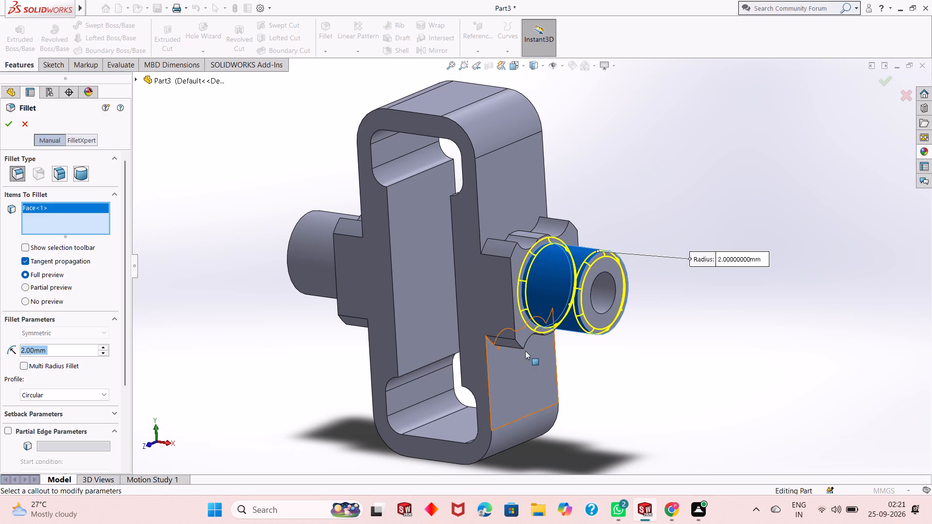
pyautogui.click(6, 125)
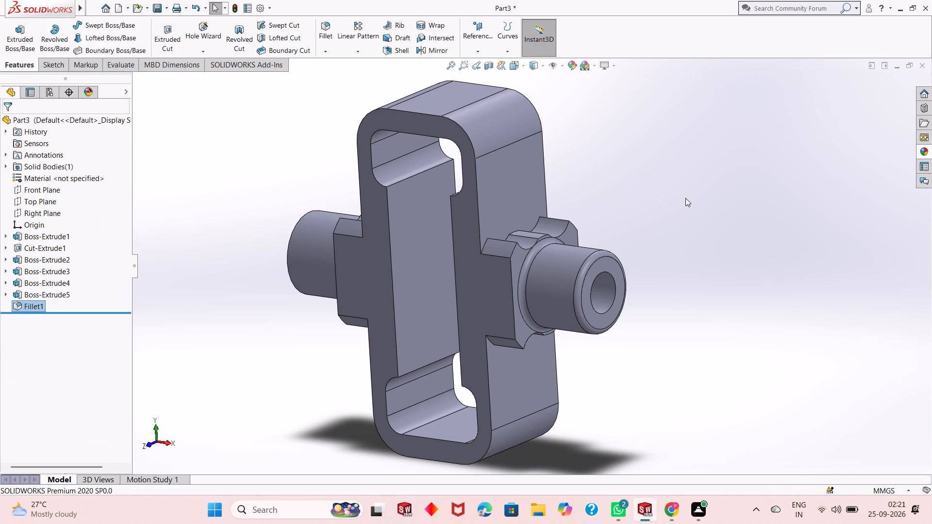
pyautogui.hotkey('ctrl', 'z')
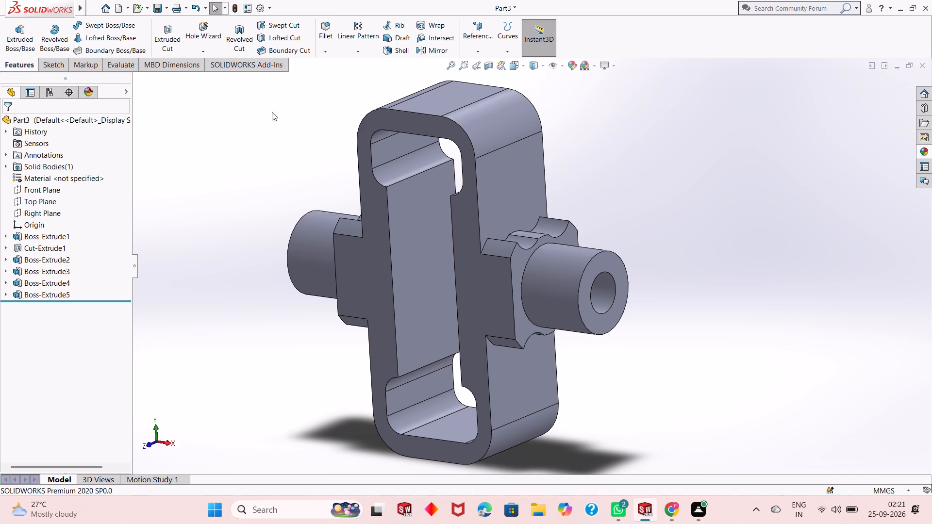
# Fillet the outer end edges of both cylindrical side bosses with a 2 mm radius.
pyautogui.click(318, 29)
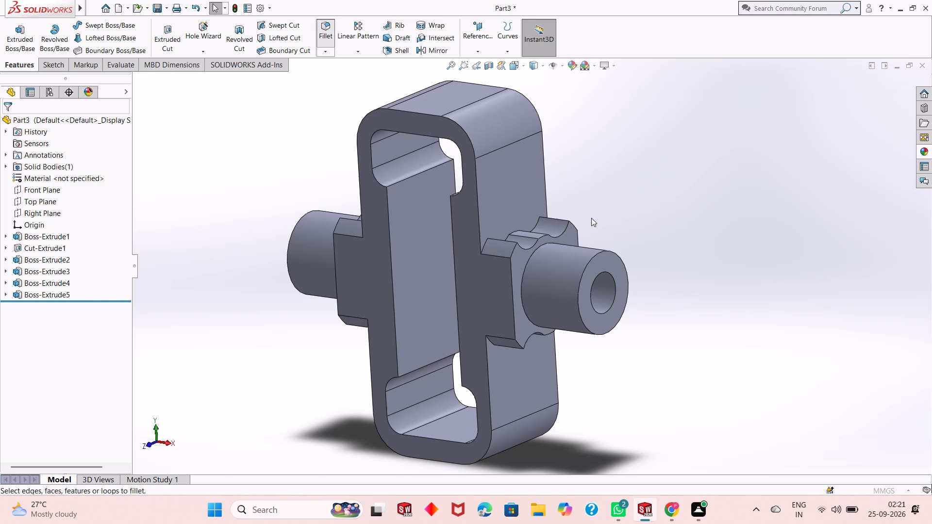
pyautogui.click(592, 260)
pyautogui.moveTo(436, 336); pyautogui.dragTo(476, 317, button='middle')
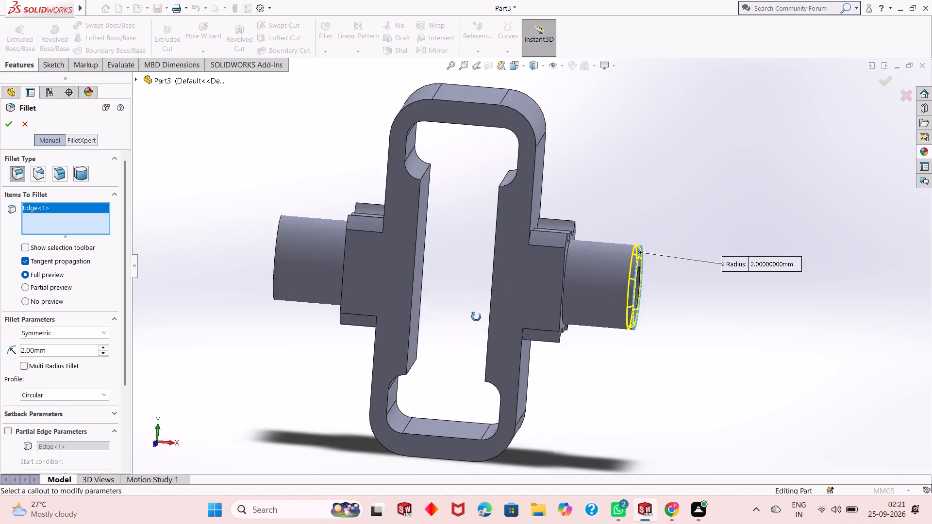
pyautogui.moveTo(476, 317); pyautogui.dragTo(532, 376, button='middle')
pyautogui.scroll(-3, 418, 257)
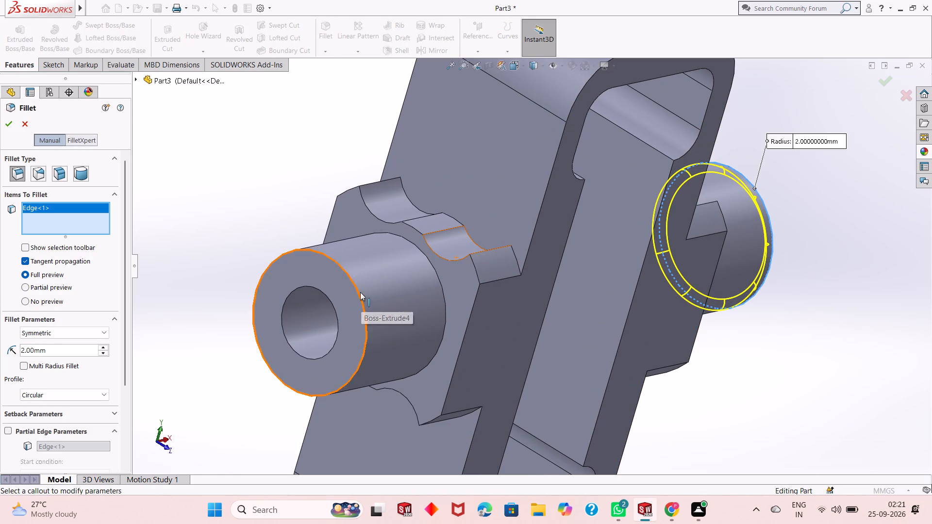
pyautogui.click(359, 293)
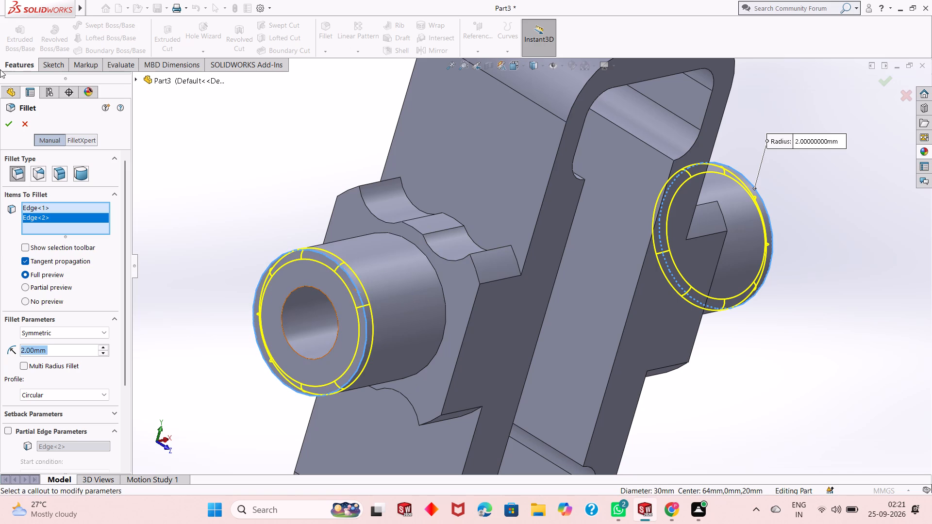
pyautogui.click(8, 129)
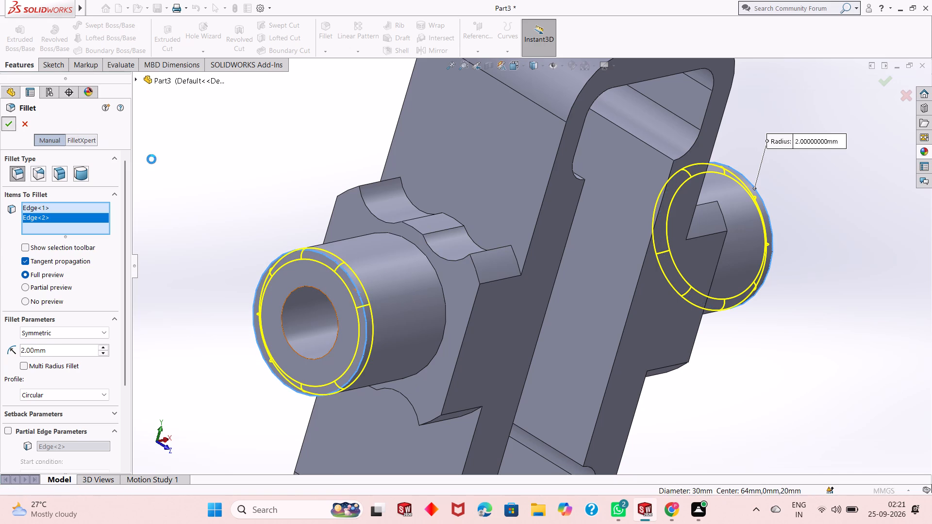
# Fillet the base edges where both cylindrical bosses meet the side blocks with a 1 mm radius.
pyautogui.scroll(3, 235, 198)
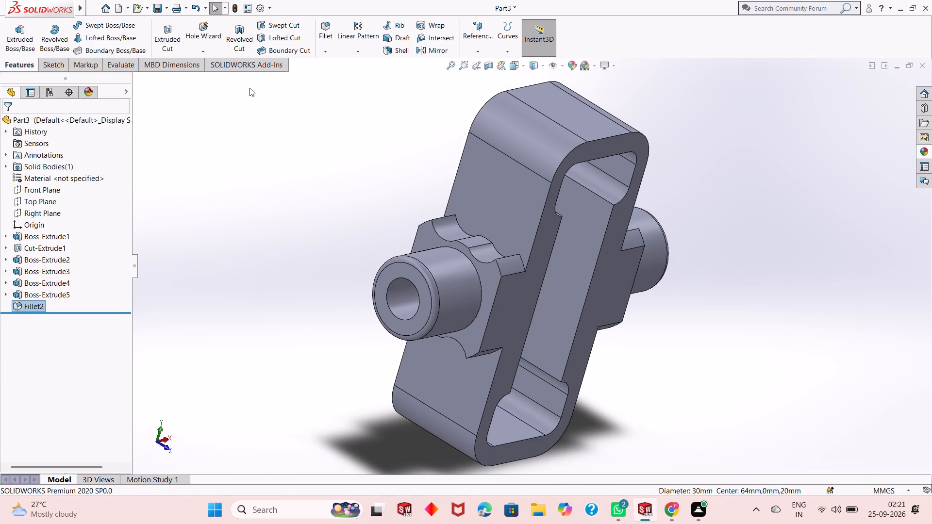
pyautogui.click(325, 37)
pyautogui.press('1')
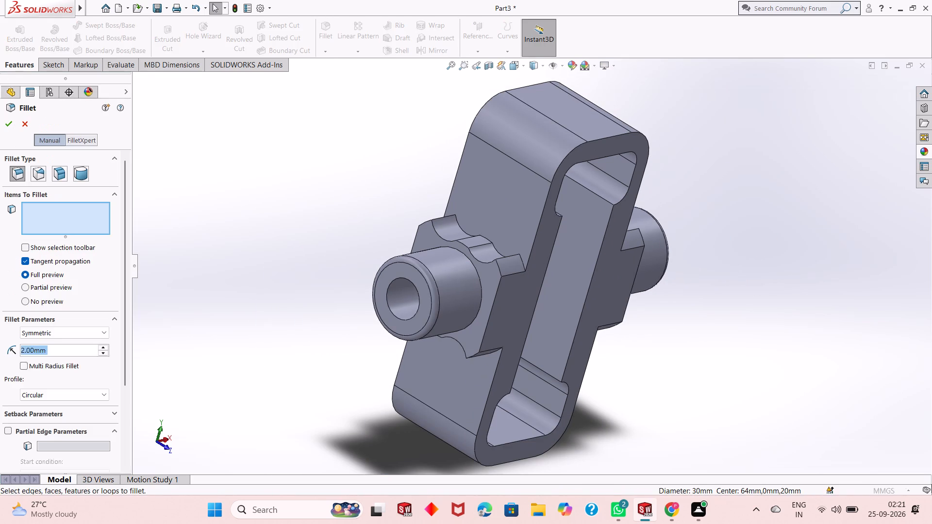
pyautogui.press('Return')
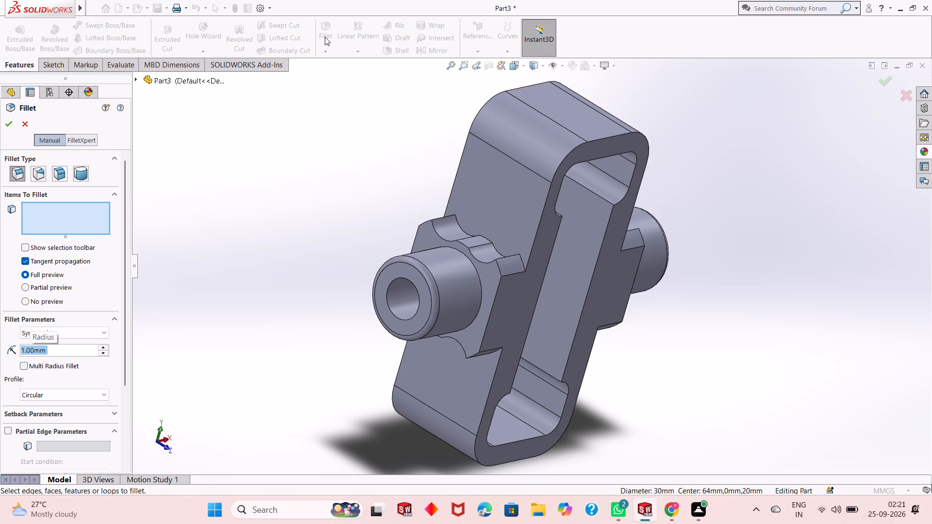
pyautogui.scroll(-3, 483, 270)
pyautogui.click(479, 266)
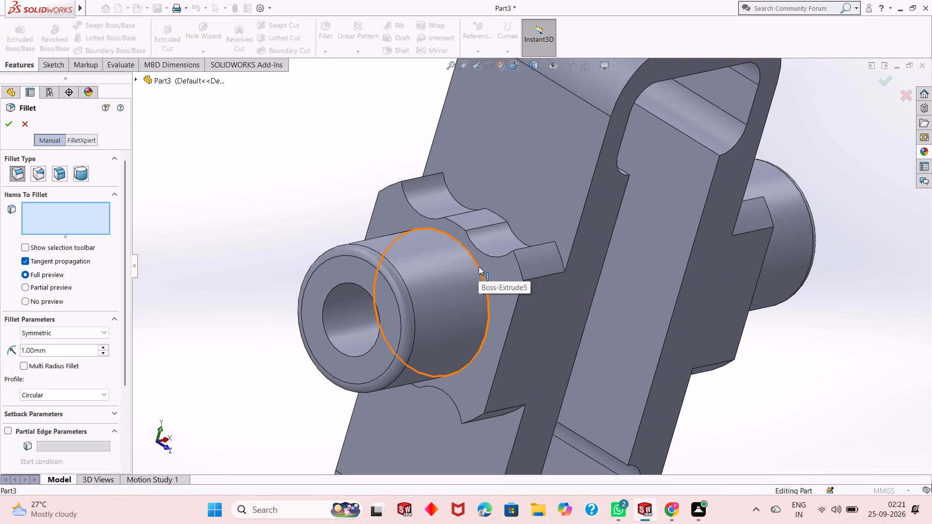
pyautogui.scroll(1, 489, 266)
pyautogui.moveTo(680, 268); pyautogui.dragTo(668, 263, button='middle')
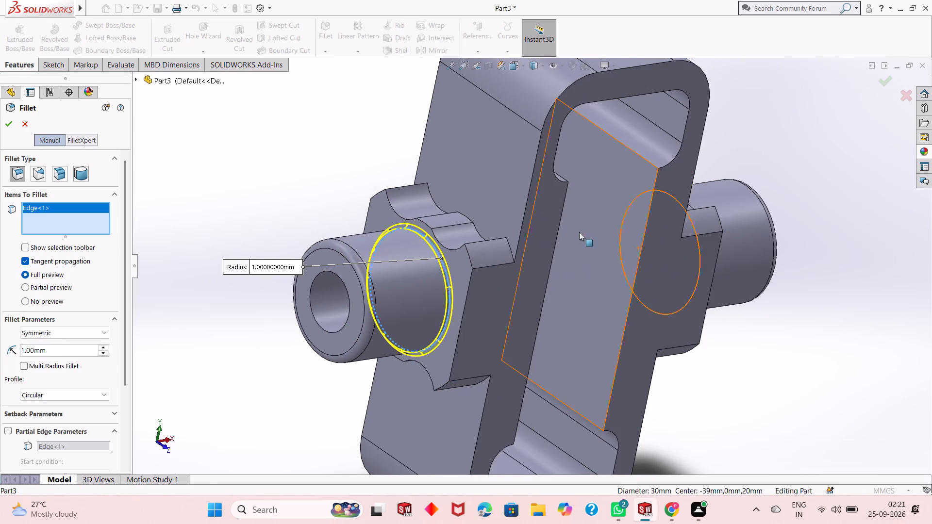
pyautogui.moveTo(686, 295); pyautogui.dragTo(568, 304, button='middle')
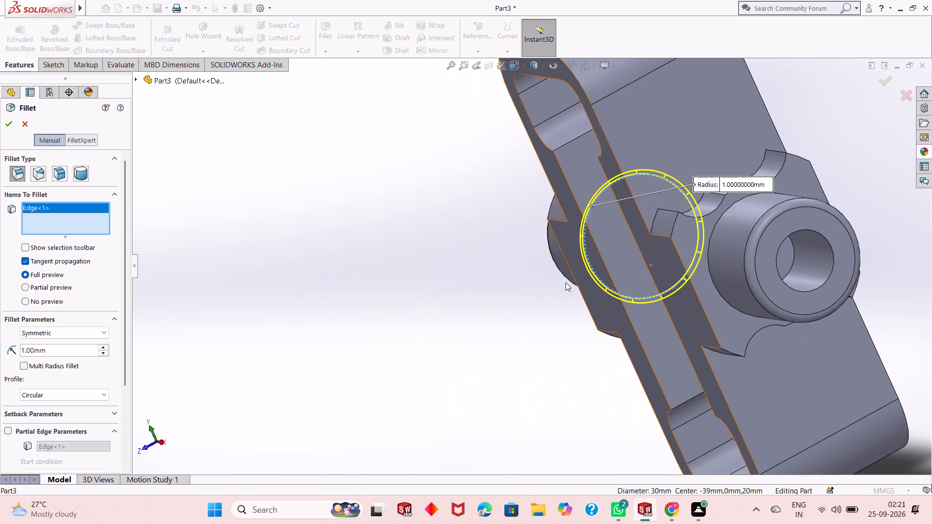
pyautogui.scroll(4, 554, 272)
pyautogui.scroll(-3, 738, 217)
pyautogui.moveTo(538, 270); pyautogui.dragTo(550, 299, button='middle')
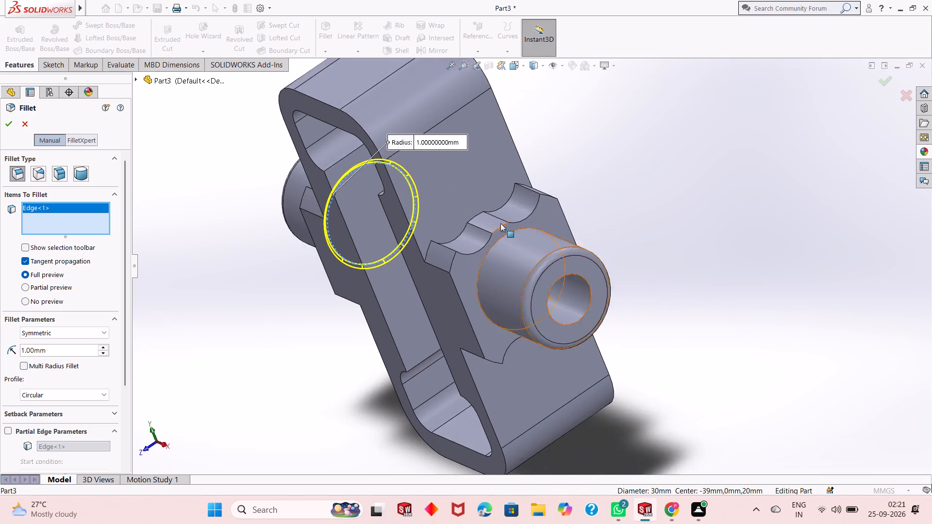
pyautogui.scroll(-5, 499, 222)
pyautogui.click(513, 283)
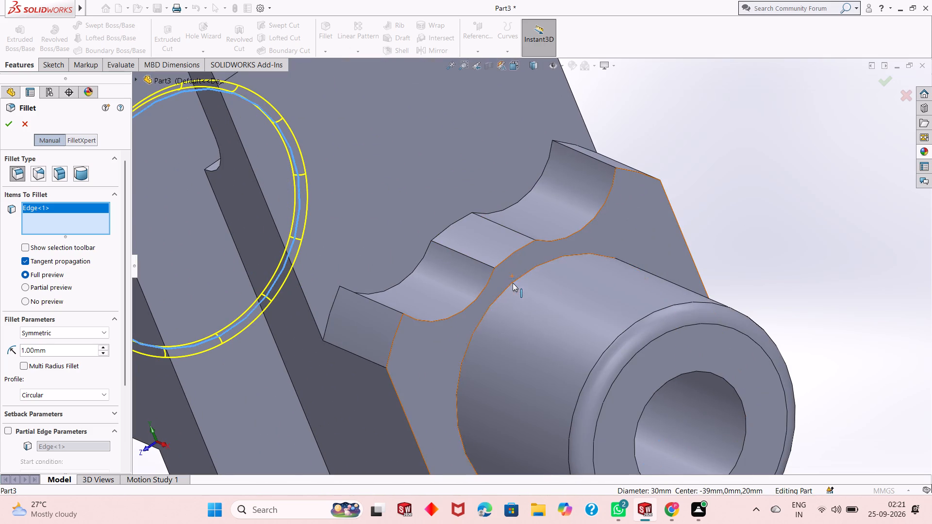
pyautogui.click(11, 122)
pyautogui.scroll(3, 550, 310)
pyautogui.rightClick(716, 145)
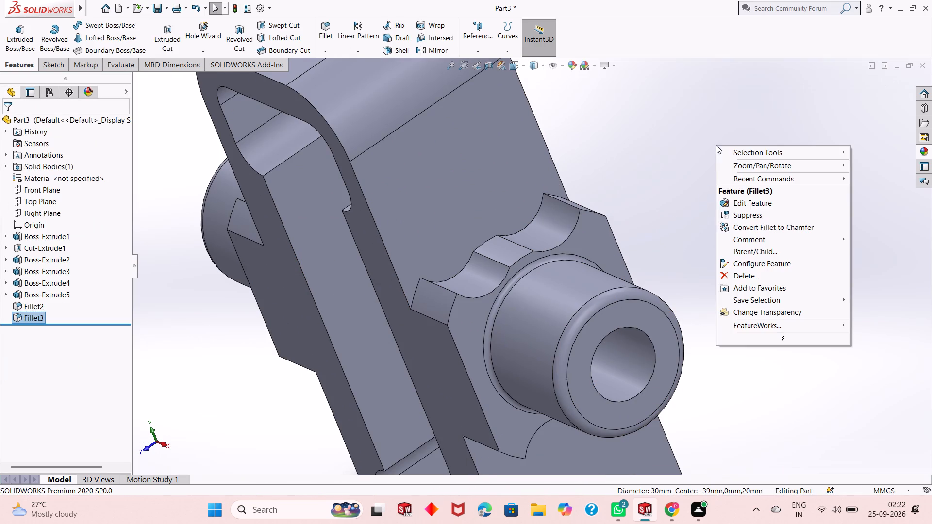
pyautogui.click(654, 182)
# Examine the filleted part from several angles, including both bosses and the slotted frame.
pyautogui.scroll(2, 616, 214)
pyautogui.scroll(1, 599, 290)
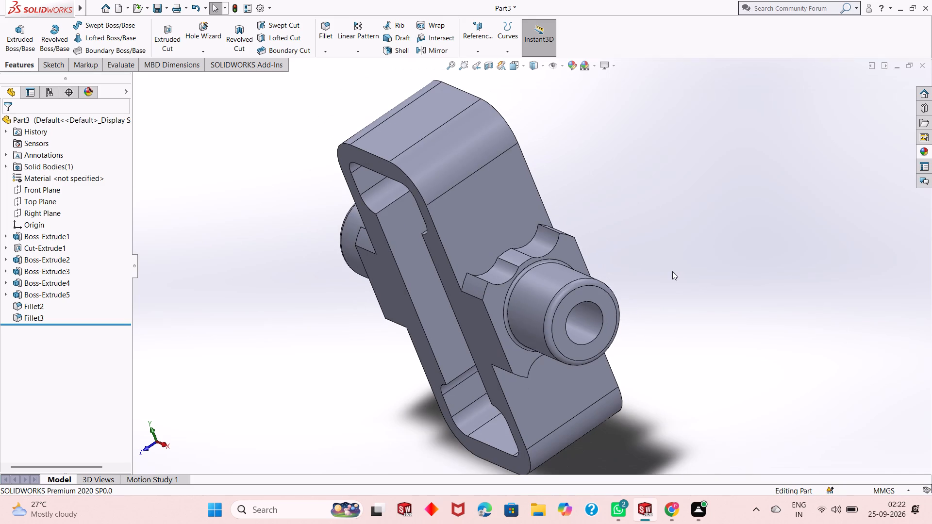
pyautogui.moveTo(488, 232); pyautogui.dragTo(500, 224, button='middle')
pyautogui.moveTo(501, 223); pyautogui.dragTo(524, 163, button='middle')
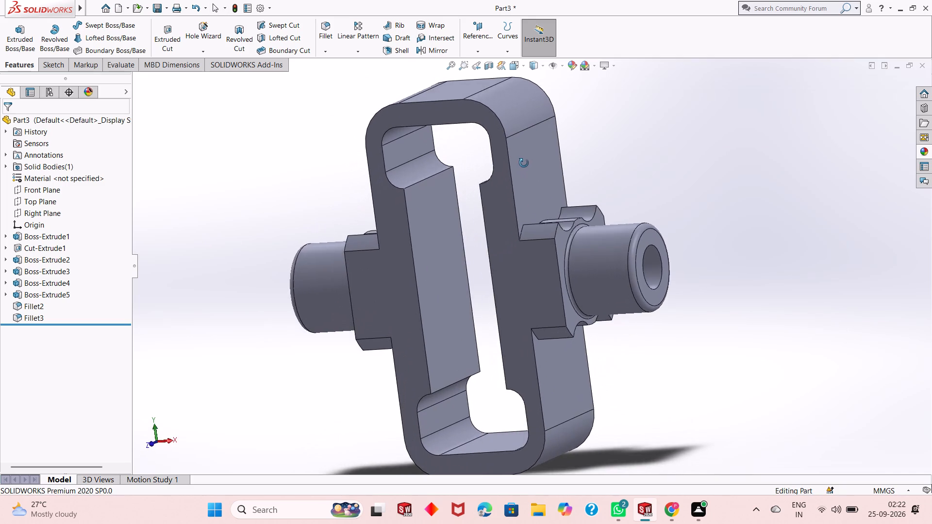
pyautogui.moveTo(524, 163); pyautogui.dragTo(492, 194, button='middle')
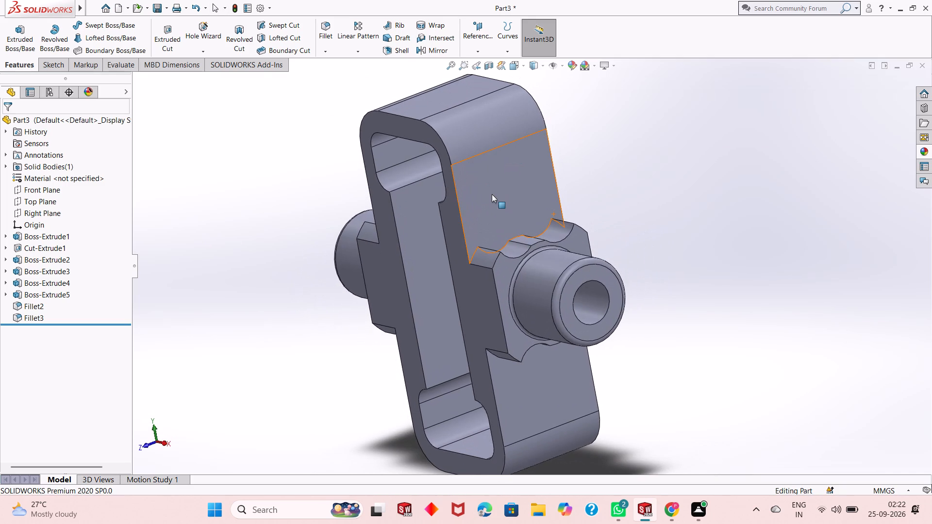
pyautogui.moveTo(492, 196); pyautogui.dragTo(484, 200, button='middle')
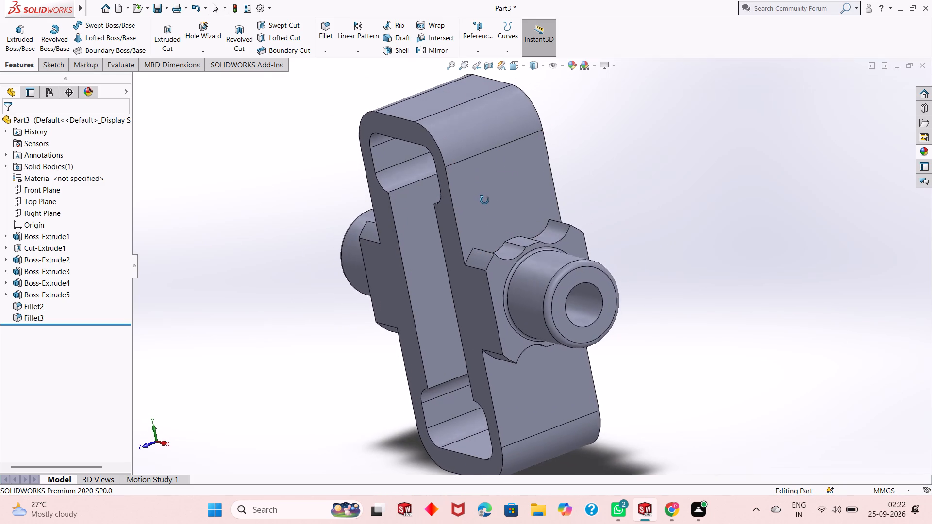
pyautogui.moveTo(484, 200); pyautogui.dragTo(473, 205, button='middle')
pyautogui.moveTo(482, 205); pyautogui.dragTo(571, 160, button='middle')
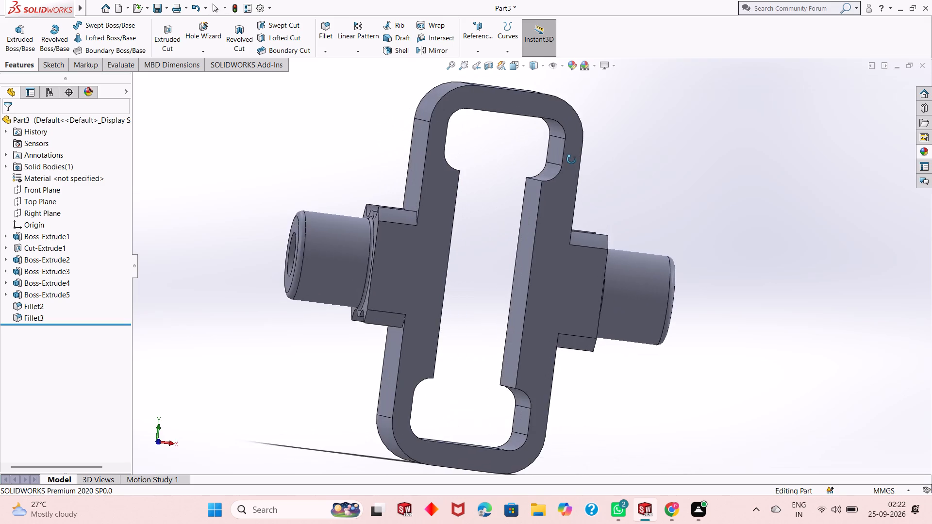
pyautogui.moveTo(571, 160); pyautogui.dragTo(580, 193, button='middle')
pyautogui.moveTo(571, 184); pyautogui.dragTo(533, 174, button='middle')
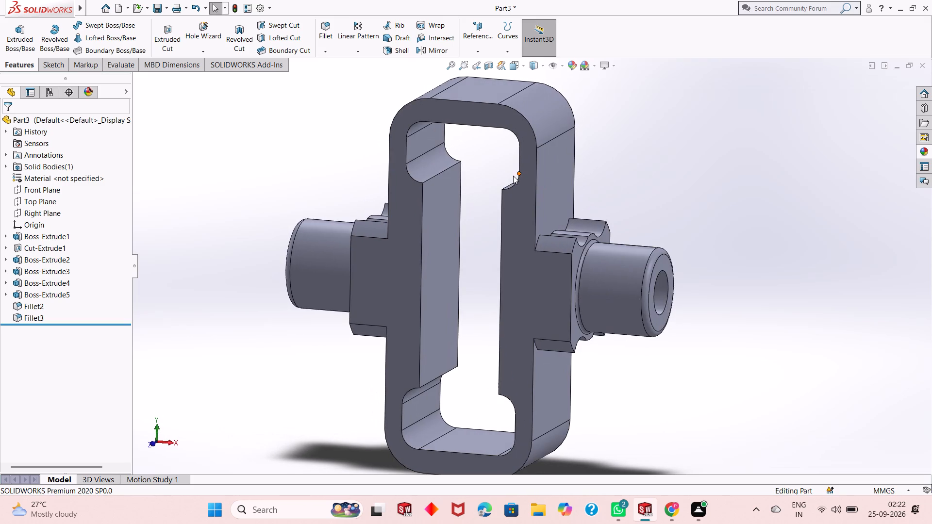
pyautogui.moveTo(512, 176); pyautogui.dragTo(488, 176, button='middle')
pyautogui.scroll(2, 451, 249)
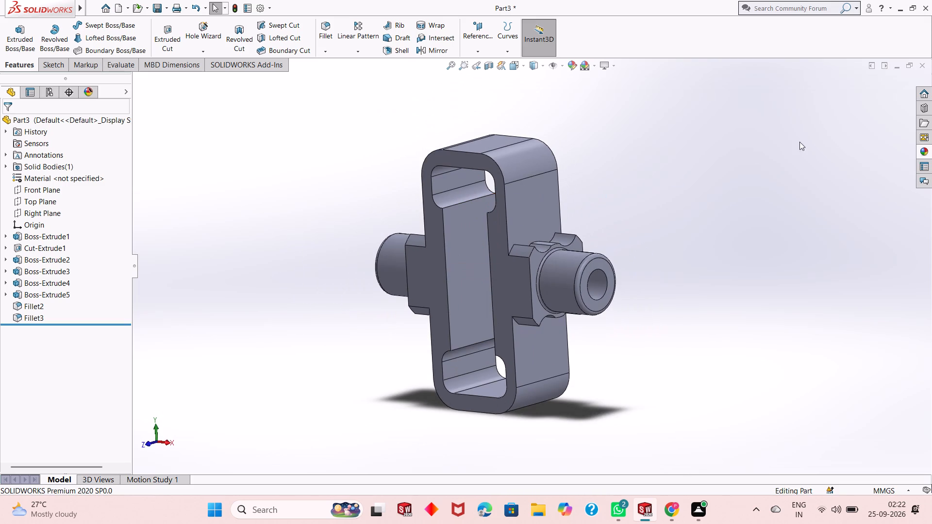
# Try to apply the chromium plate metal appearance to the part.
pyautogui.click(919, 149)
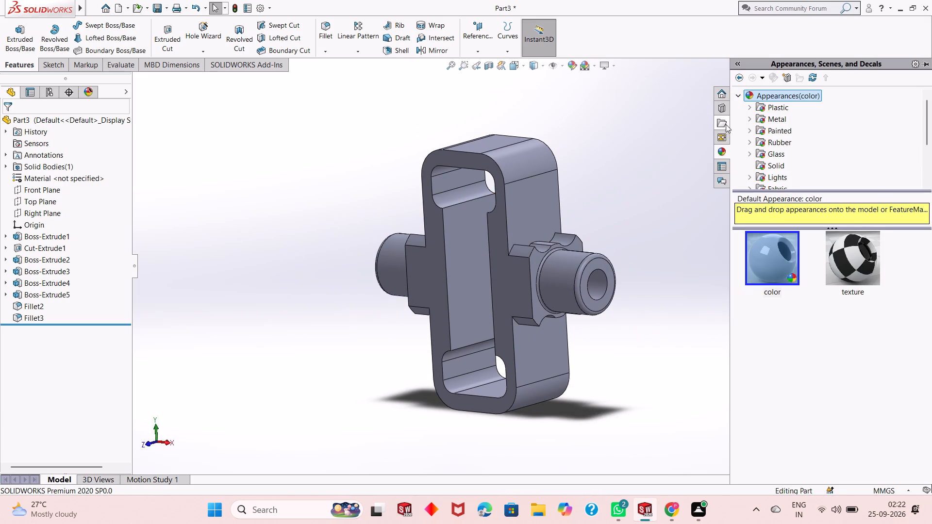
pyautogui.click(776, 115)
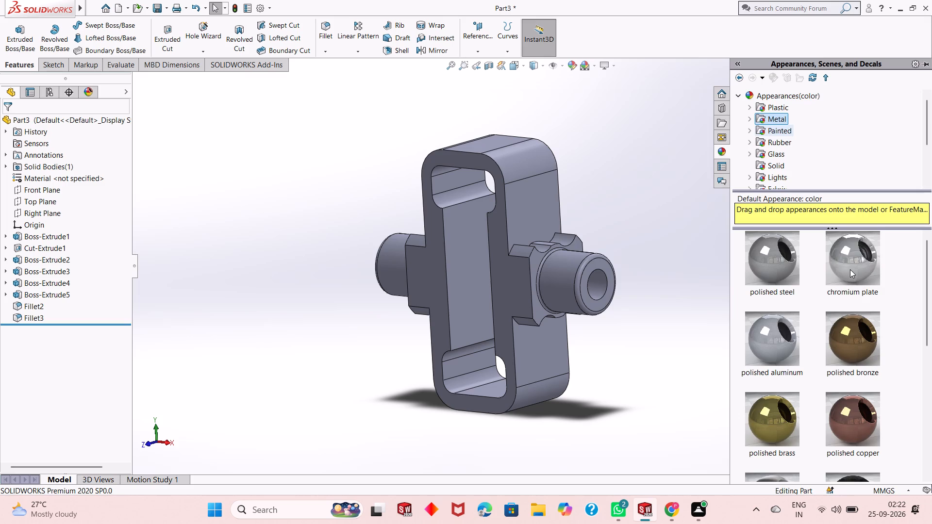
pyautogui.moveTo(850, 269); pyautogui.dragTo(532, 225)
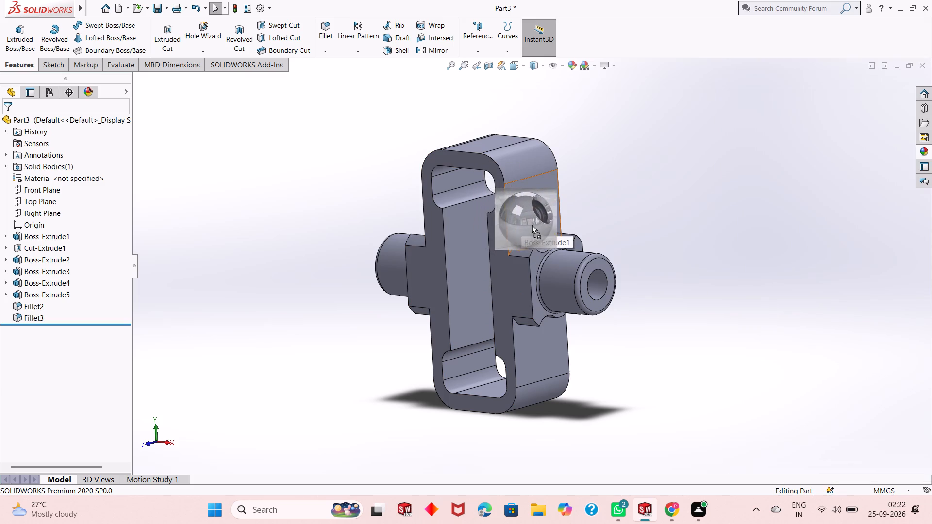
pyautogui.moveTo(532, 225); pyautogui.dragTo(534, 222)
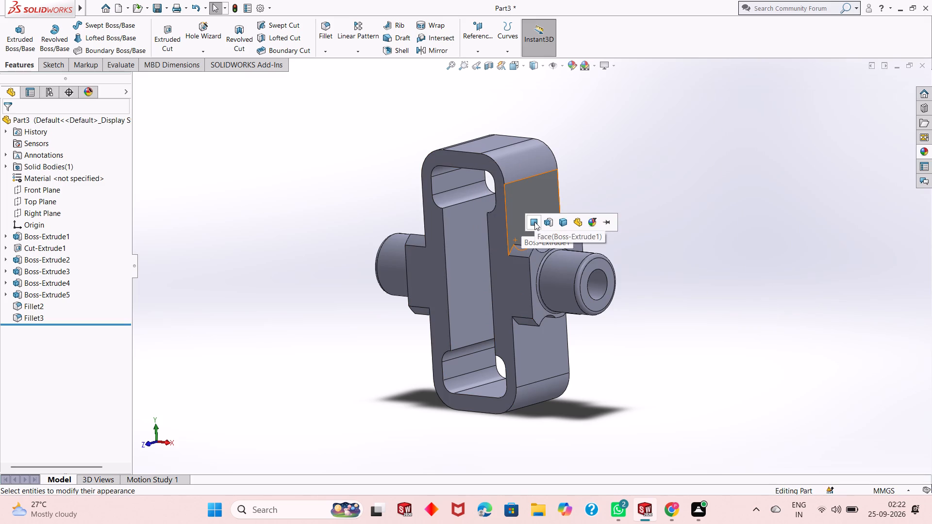
# Apply the polished aluminum metal appearance to the whole part.
pyautogui.click(925, 151)
pyautogui.moveTo(774, 348); pyautogui.dragTo(654, 285)
pyautogui.moveTo(547, 230); pyautogui.dragTo(496, 207)
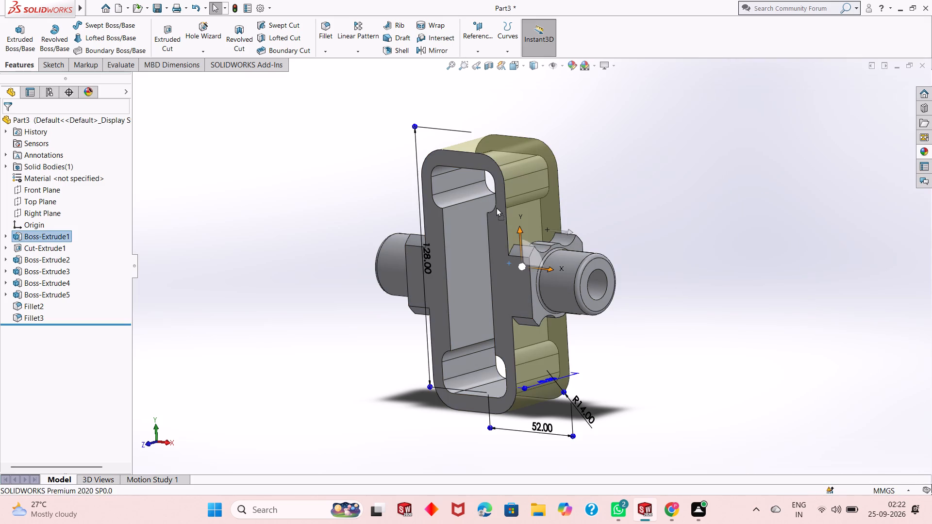
pyautogui.moveTo(496, 207); pyautogui.dragTo(516, 201)
pyautogui.moveTo(533, 196); pyautogui.dragTo(547, 193)
pyautogui.click(551, 190)
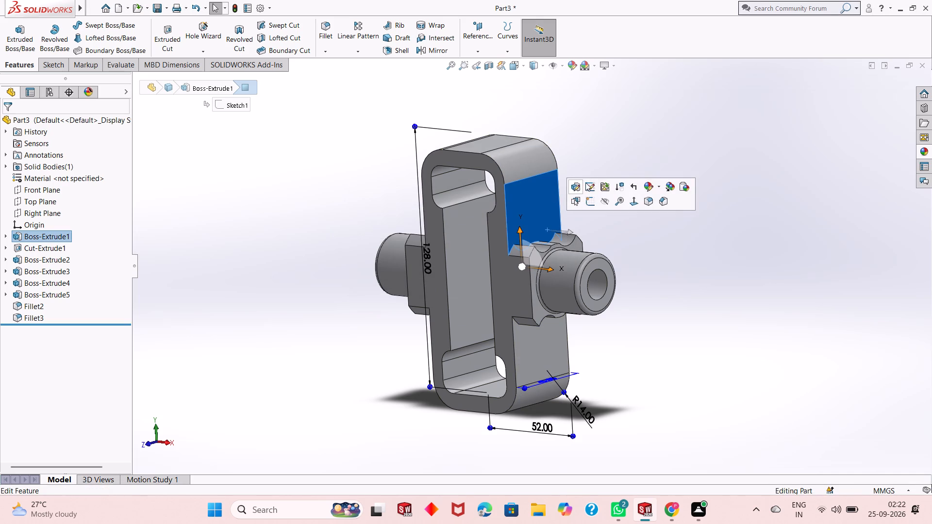
pyautogui.press('Escape')
pyautogui.press('Escape')
pyautogui.press('Escape')
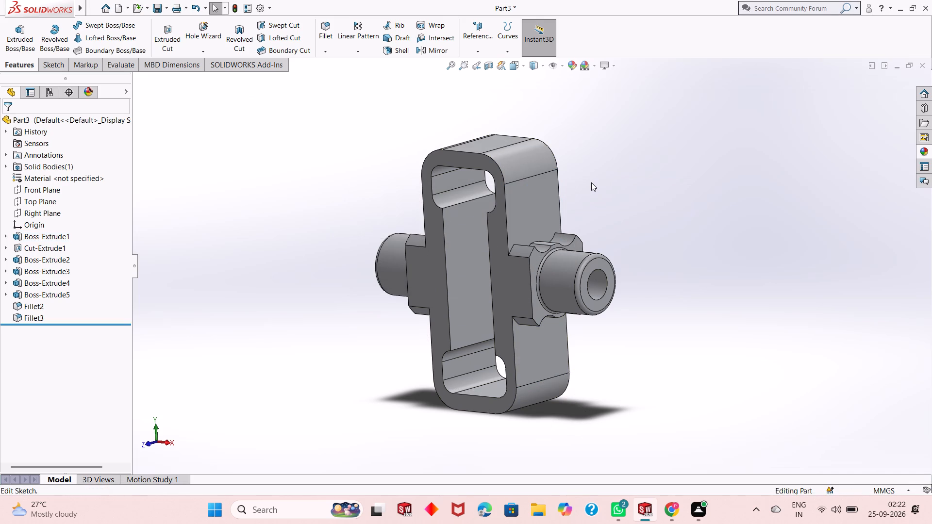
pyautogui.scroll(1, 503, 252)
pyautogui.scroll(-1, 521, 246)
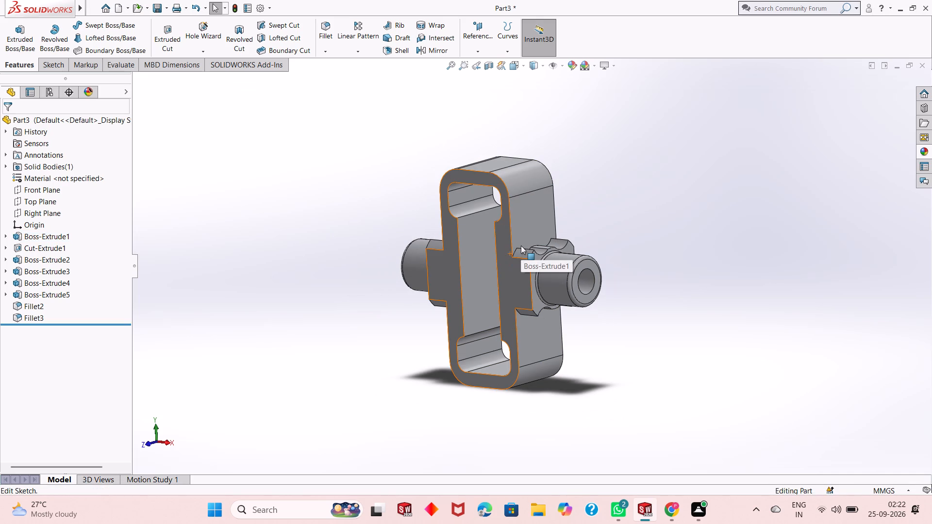
# Save the part in the Downloads folder as a SOLIDWORKS part named "Fork-type mounting bracket".
pyautogui.scroll(1, 521, 246)
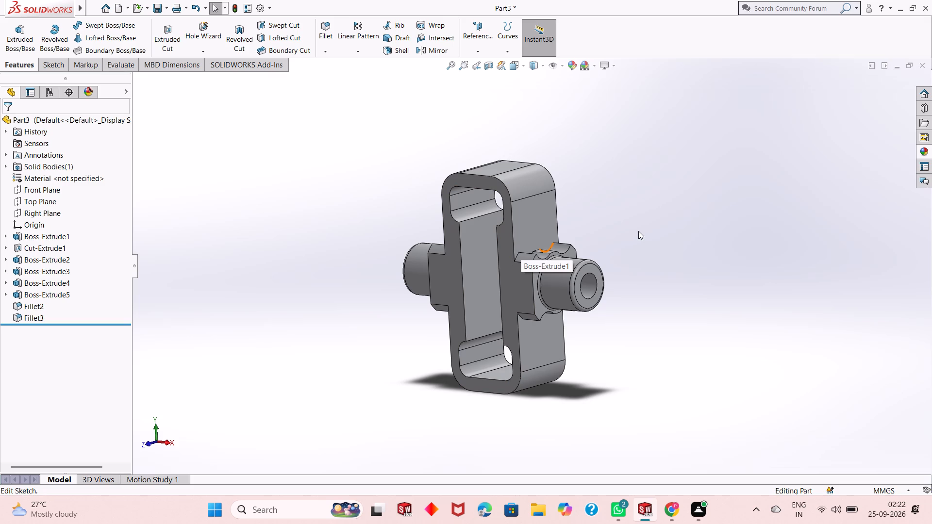
pyautogui.hotkey('ctrl', 's')
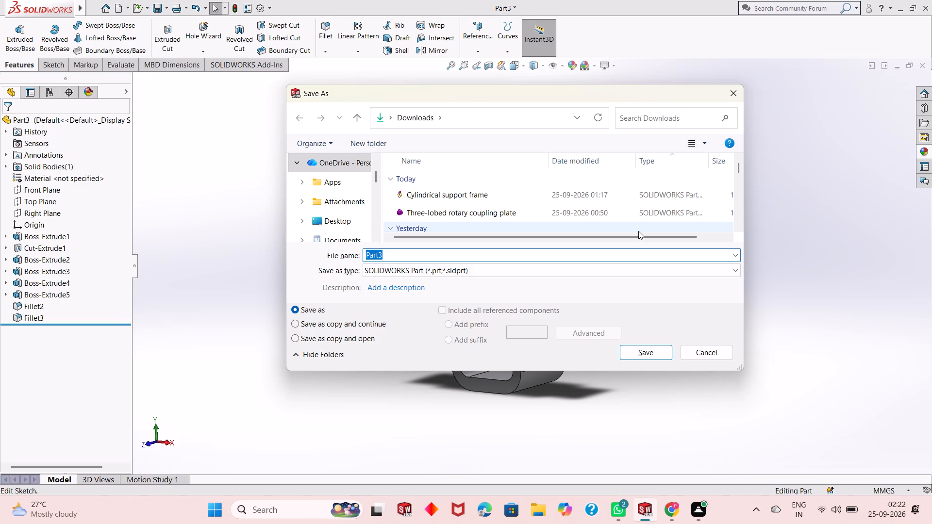
pyautogui.write('Fork')
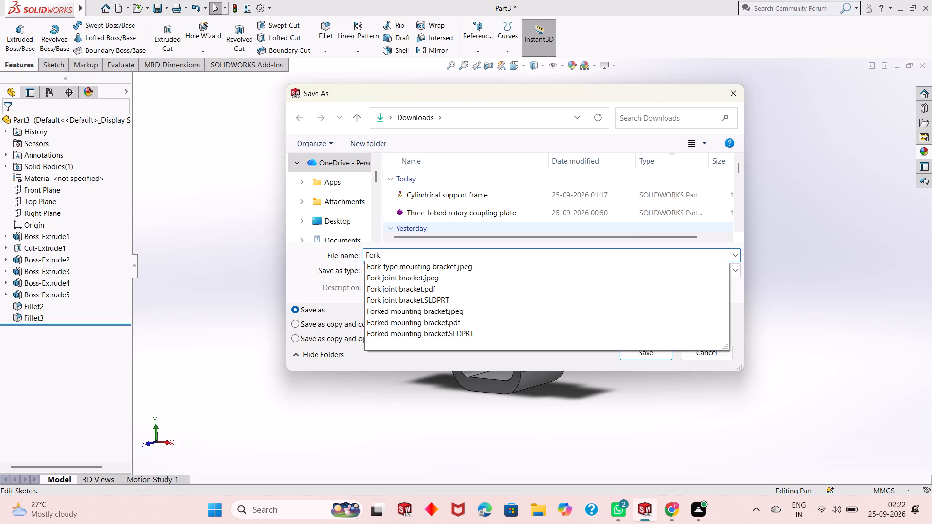
pyautogui.press('-')
pyautogui.write('type')
pyautogui.press('space')
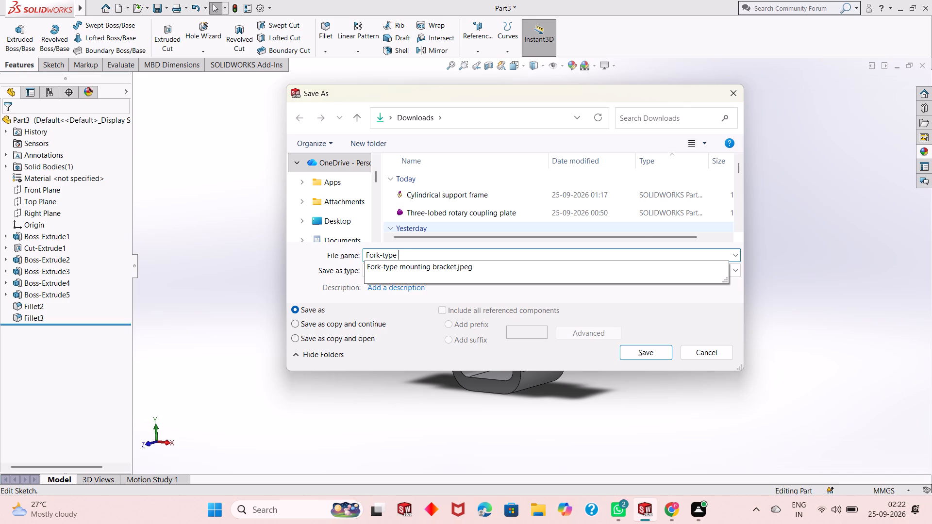
pyautogui.press('o')
pyautogui.press('BackSpace')
pyautogui.write('mounting')
pyautogui.press('space')
pyautogui.write('bracket')
pyautogui.press('Return')
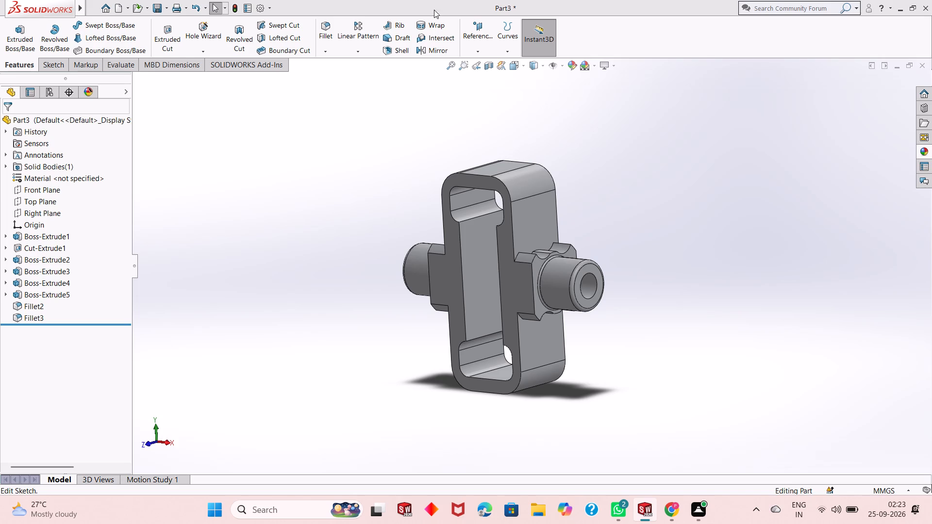
# Save a PDF copy of the part in Downloads under the name "Fork-type mounting bracket".
pyautogui.click(168, 7)
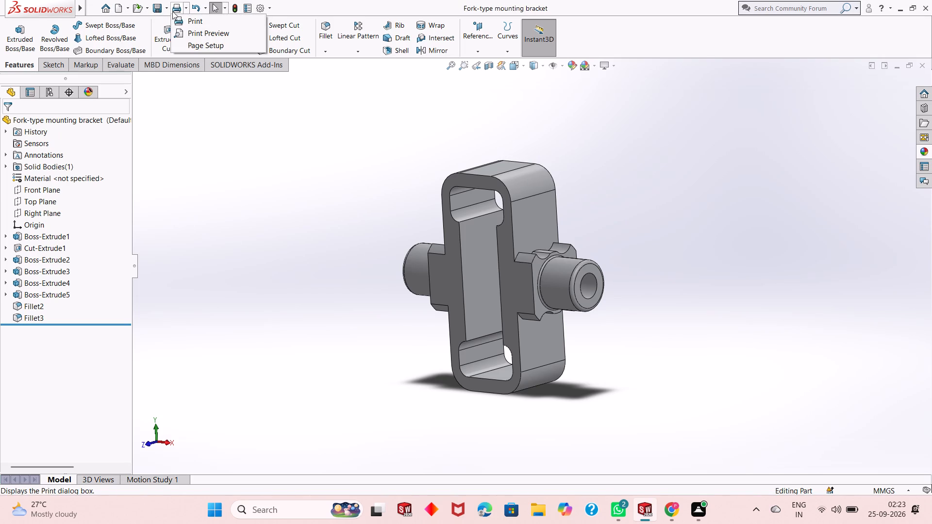
pyautogui.click(169, 31)
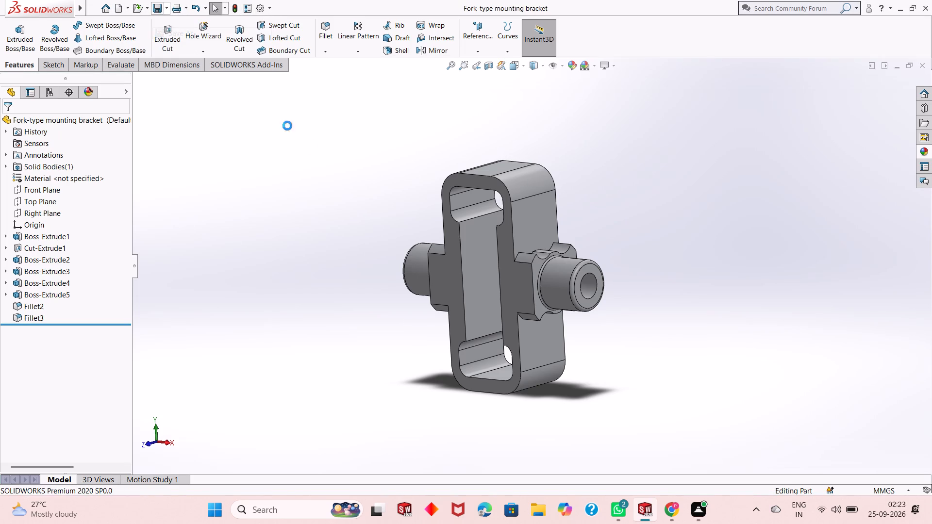
pyautogui.click(470, 269)
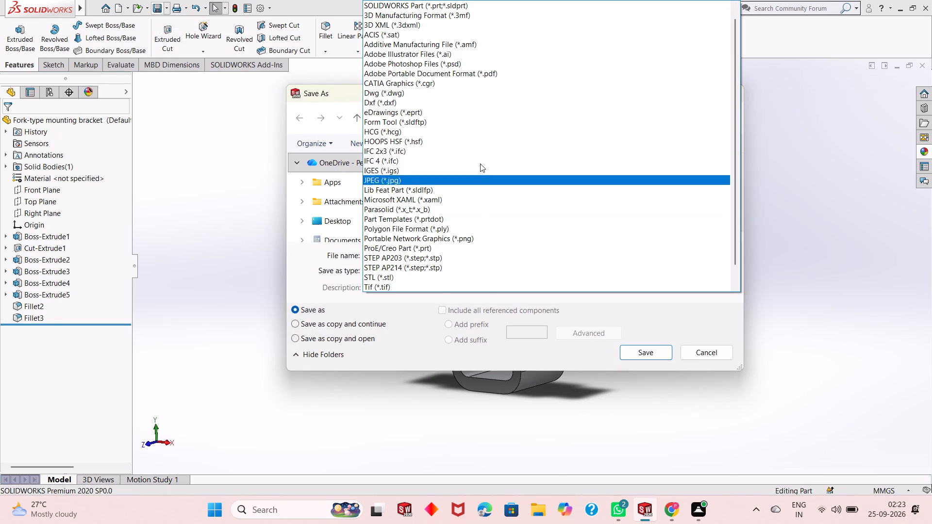
pyautogui.click(527, 73)
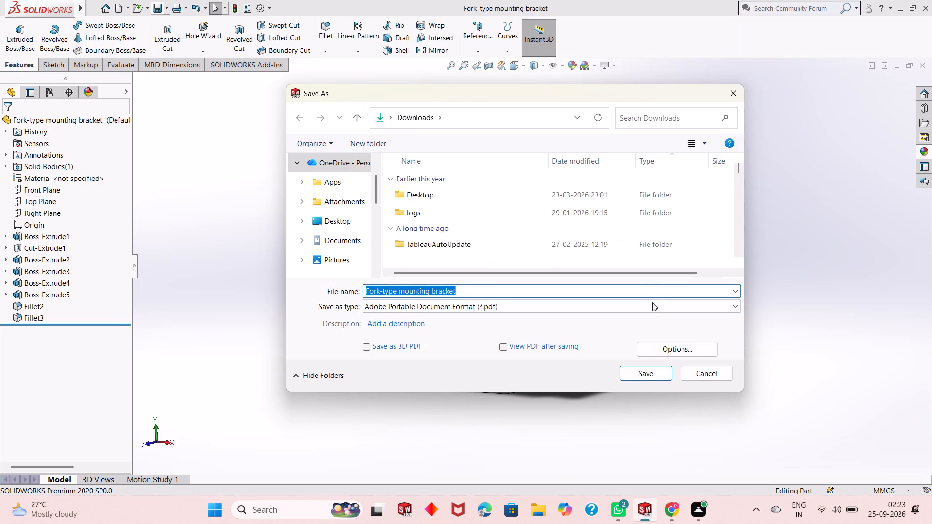
pyautogui.click(650, 373)
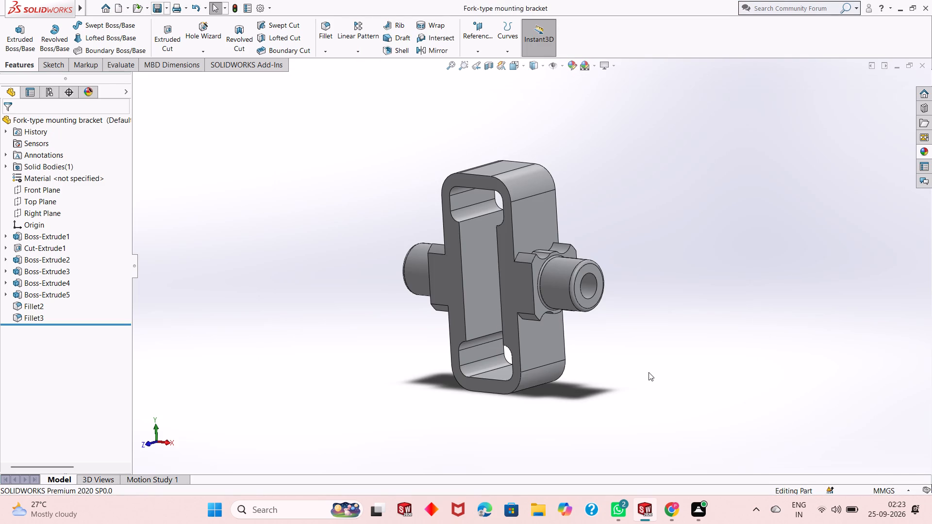